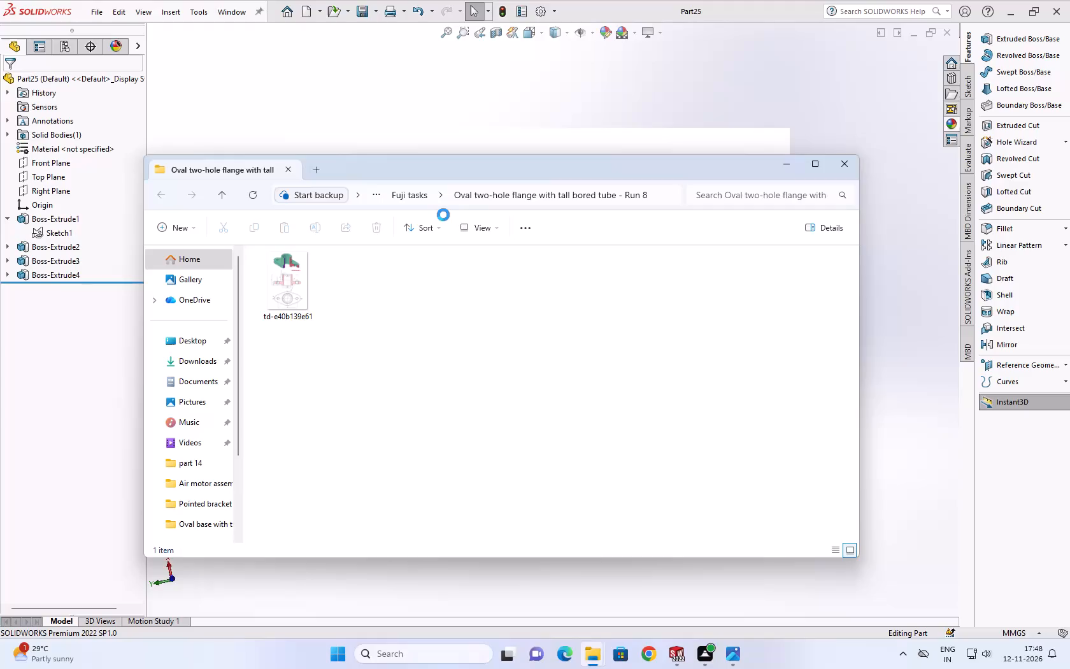
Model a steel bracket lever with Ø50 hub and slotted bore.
Open the reference drawing image td-e40b139e61 from the oval two-hole flange task folder.
left_click(282, 275)
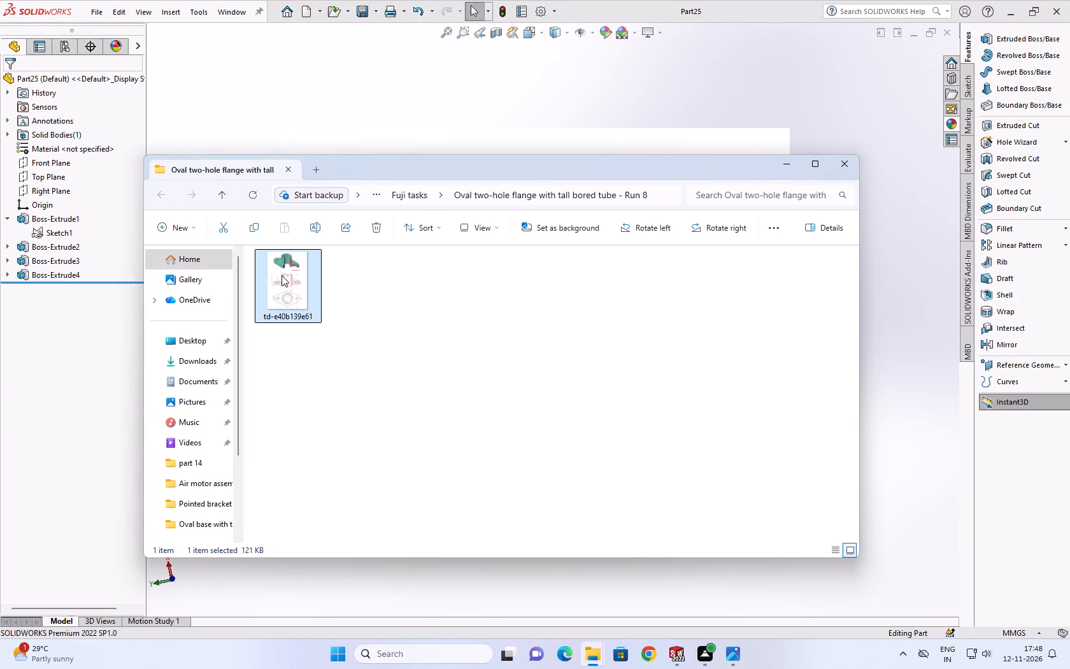
double_click(282, 275)
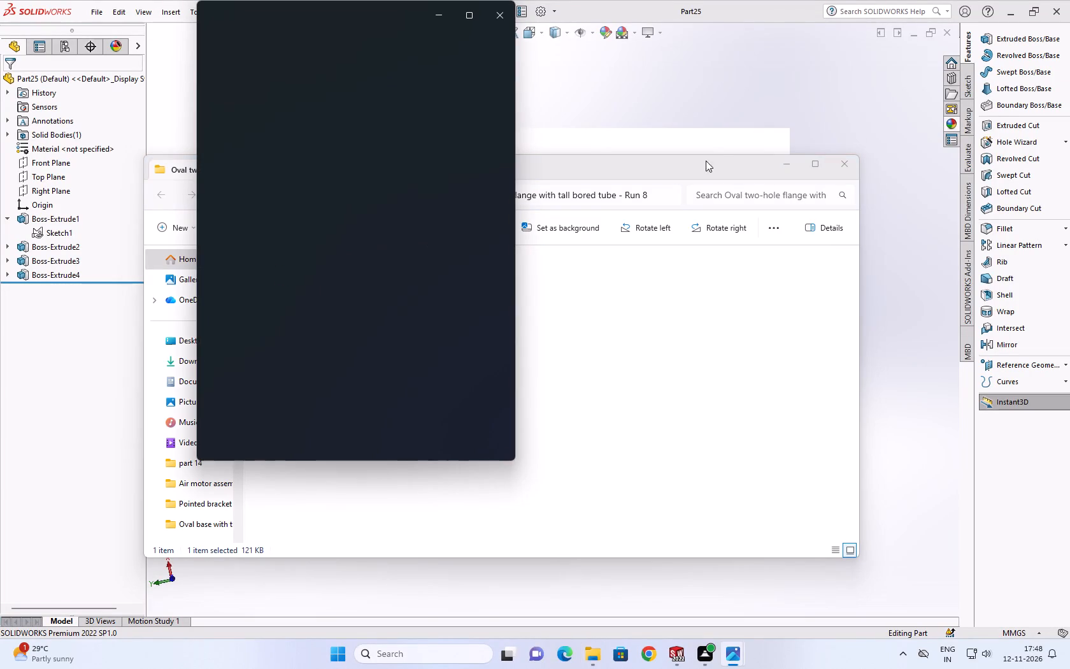
Switch to SOLIDWORKS and close the existing Part25 model.
left_click(760, 119)
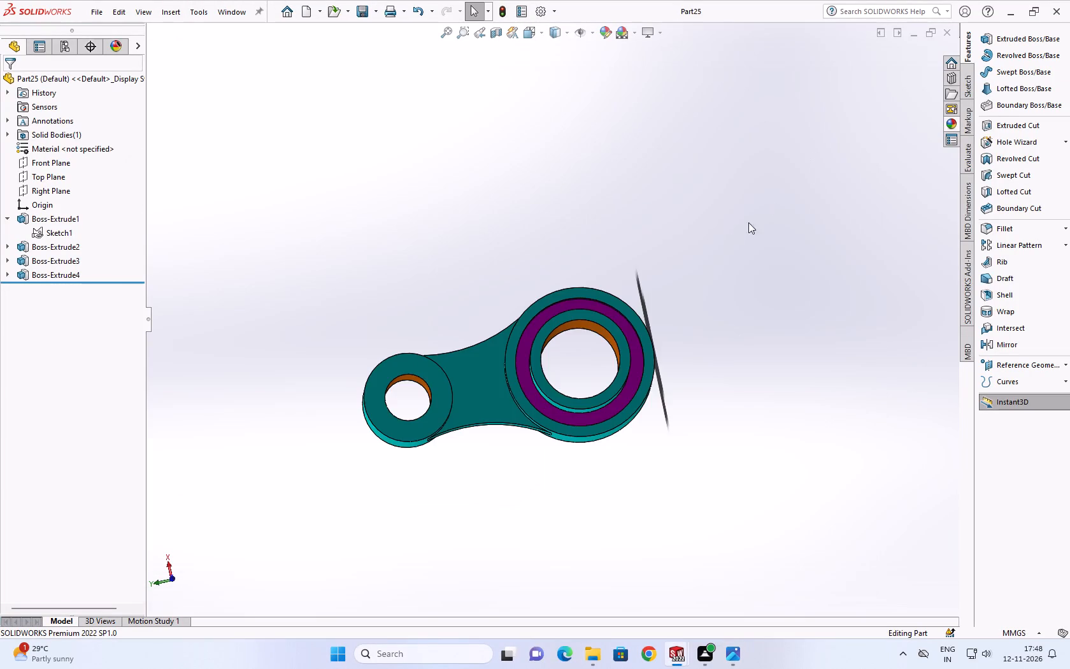
scroll(711, 256, "up", 1)
scroll(698, 302, "down", 1)
scroll(597, 313, "down", 2)
middle_click_drag(576, 333, 608, 294)
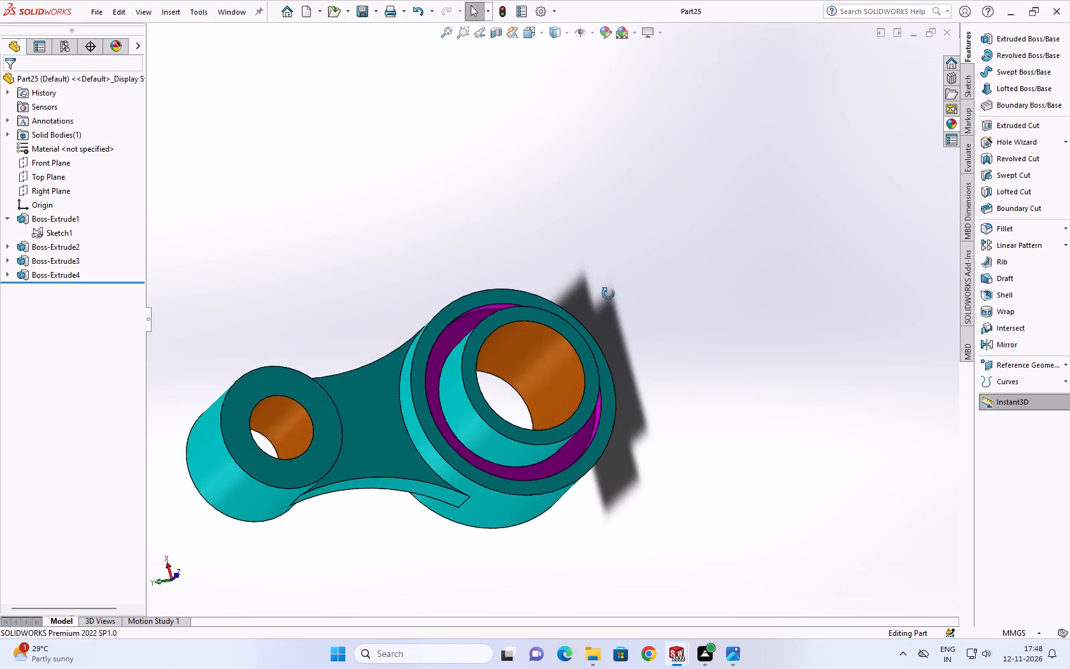
middle_click_drag(608, 294, 712, 225)
left_click(952, 29)
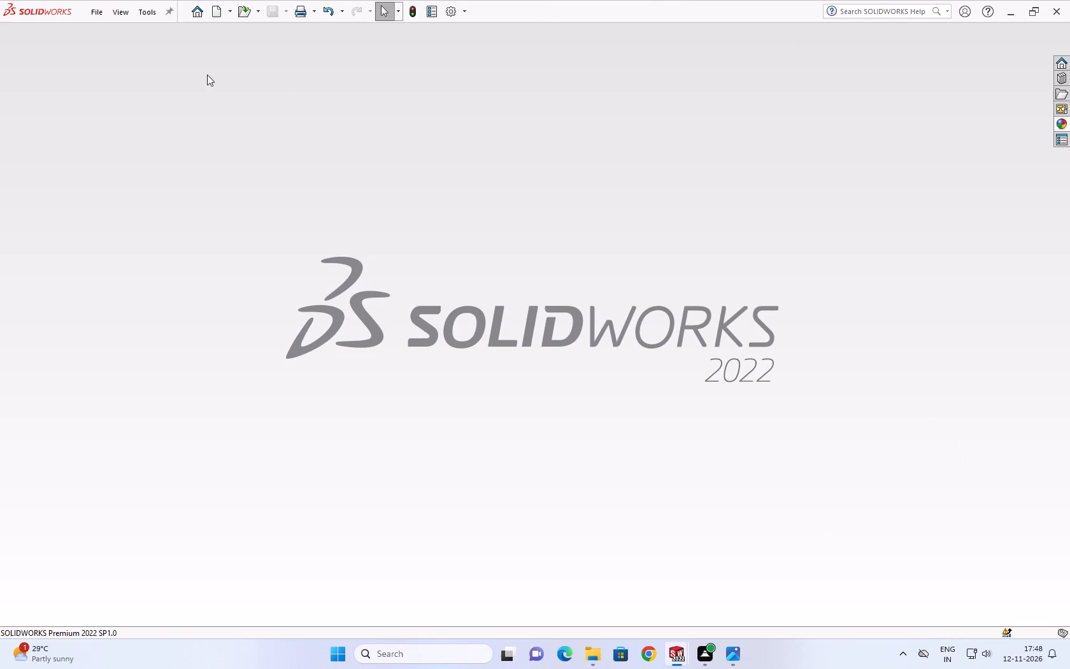
Create a new part document for the flange model.
left_click(103, 17)
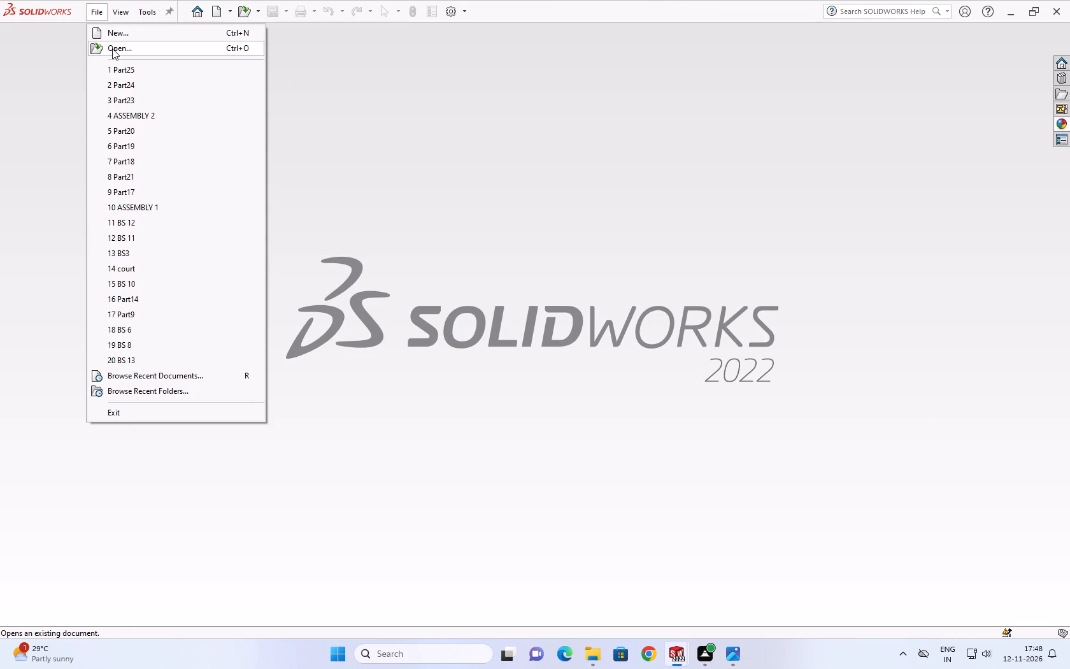
left_click(359, 104)
left_click(194, 12)
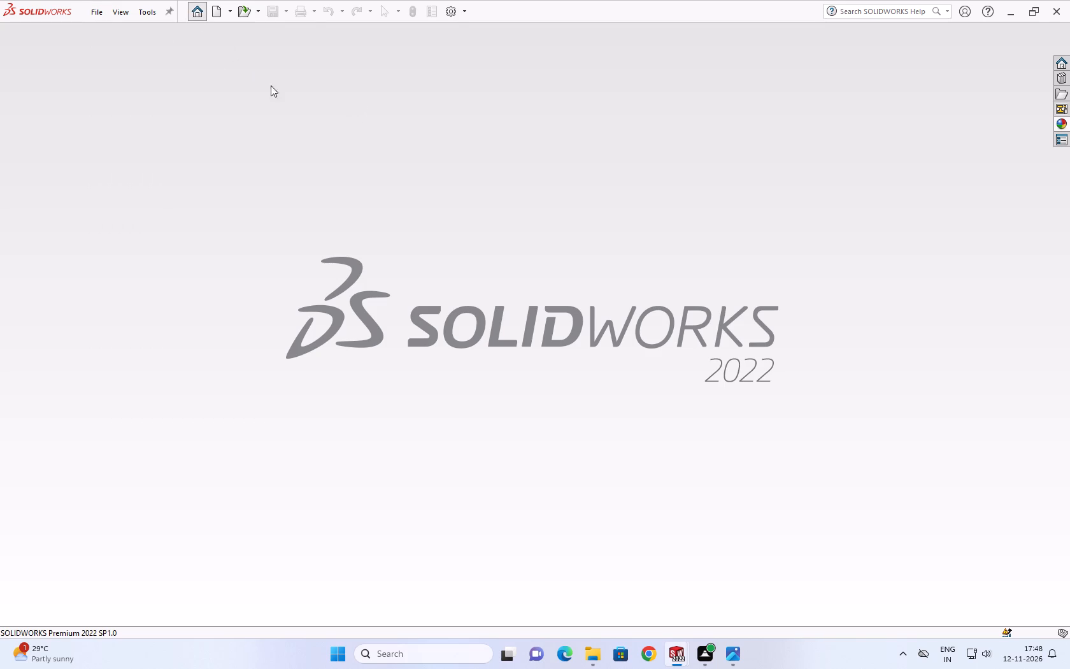
left_click(331, 201)
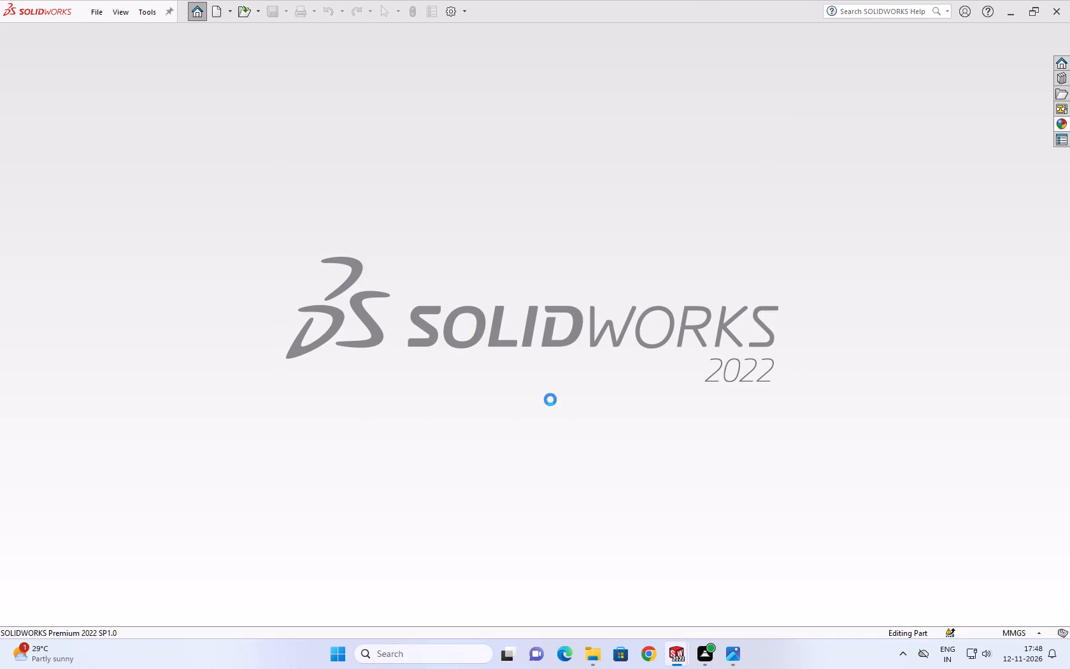
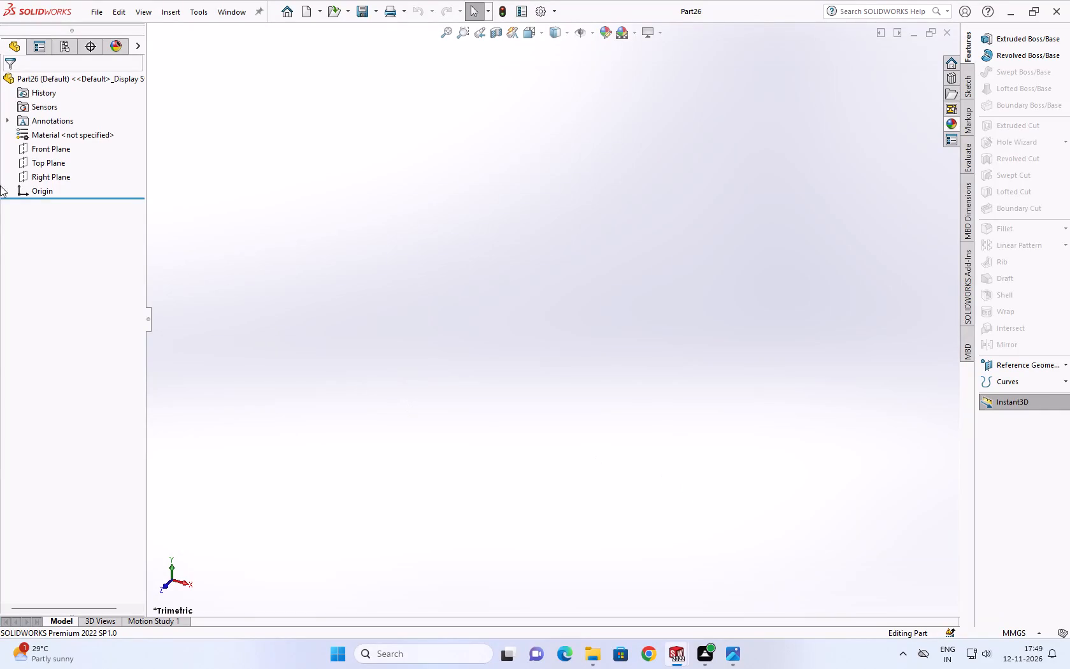
Start a new sketch on the Front Plane.
left_click(32, 145)
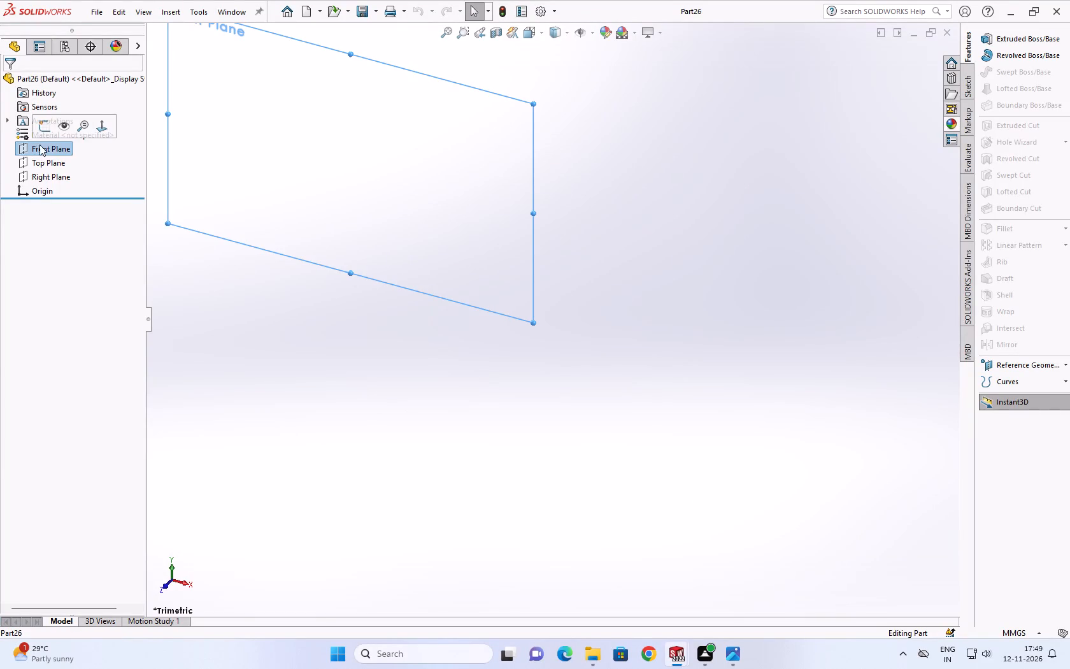
left_click(43, 124)
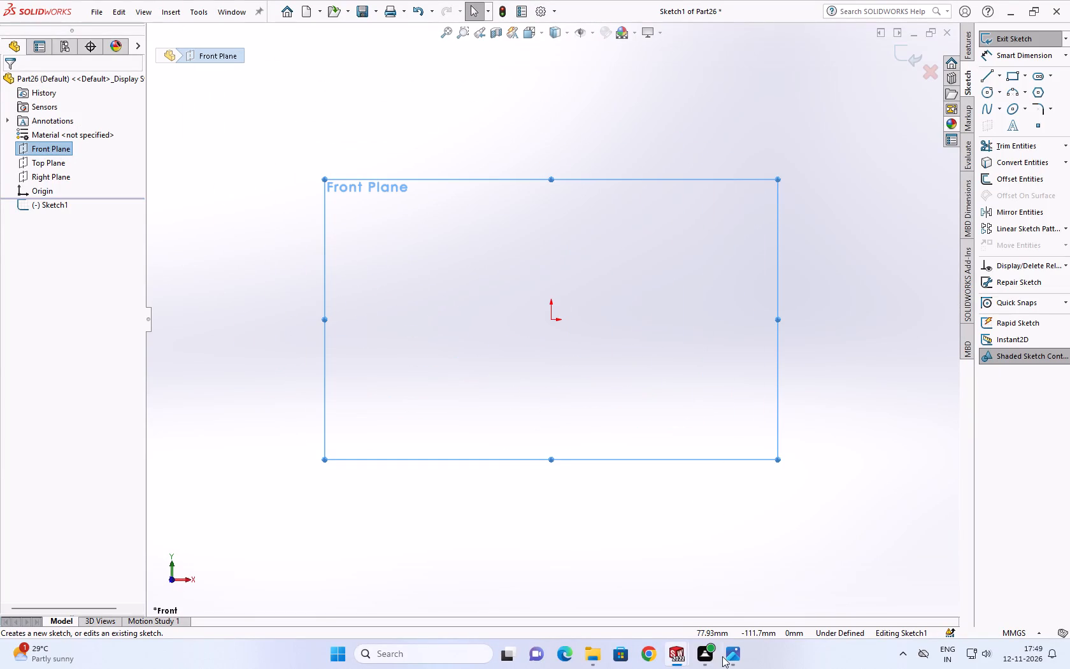
Switch to the flange reference drawing and examine the dimensions in its section view and plan view.
left_click(724, 651)
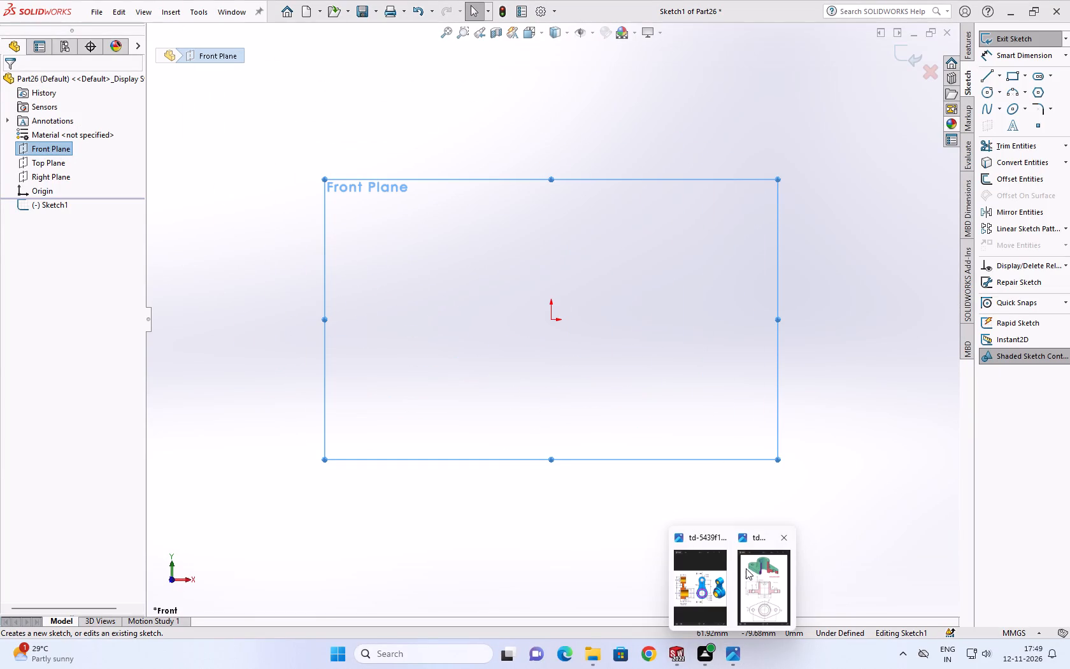
left_click(725, 537)
left_click(732, 574)
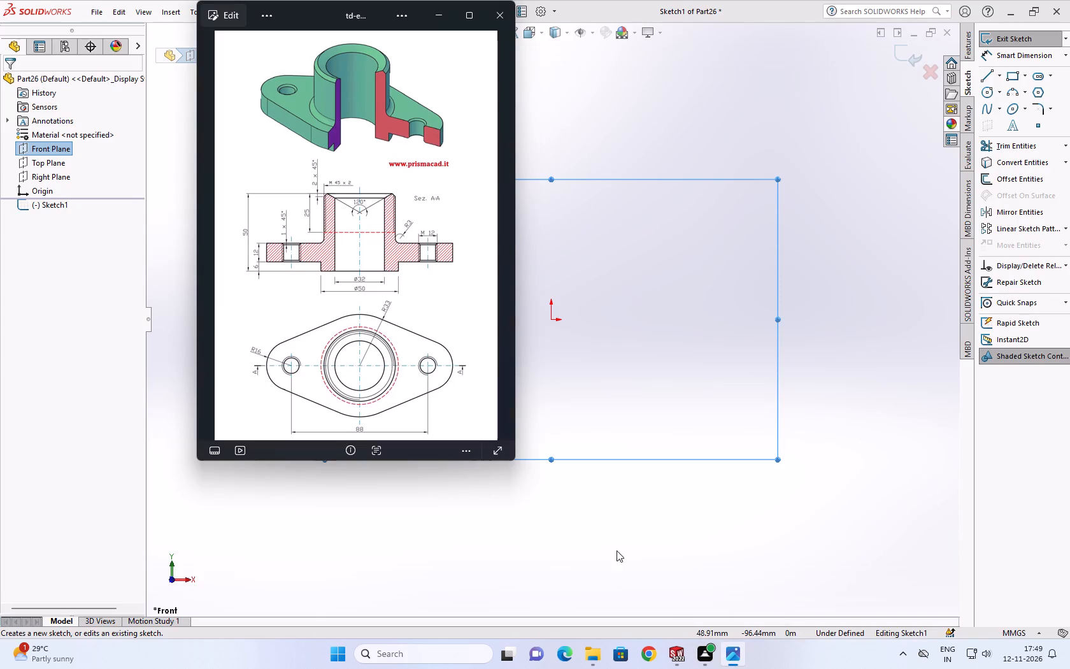
scroll(378, 111, "up", 2)
scroll(404, 110, "down", 3)
scroll(330, 215, "up", 3)
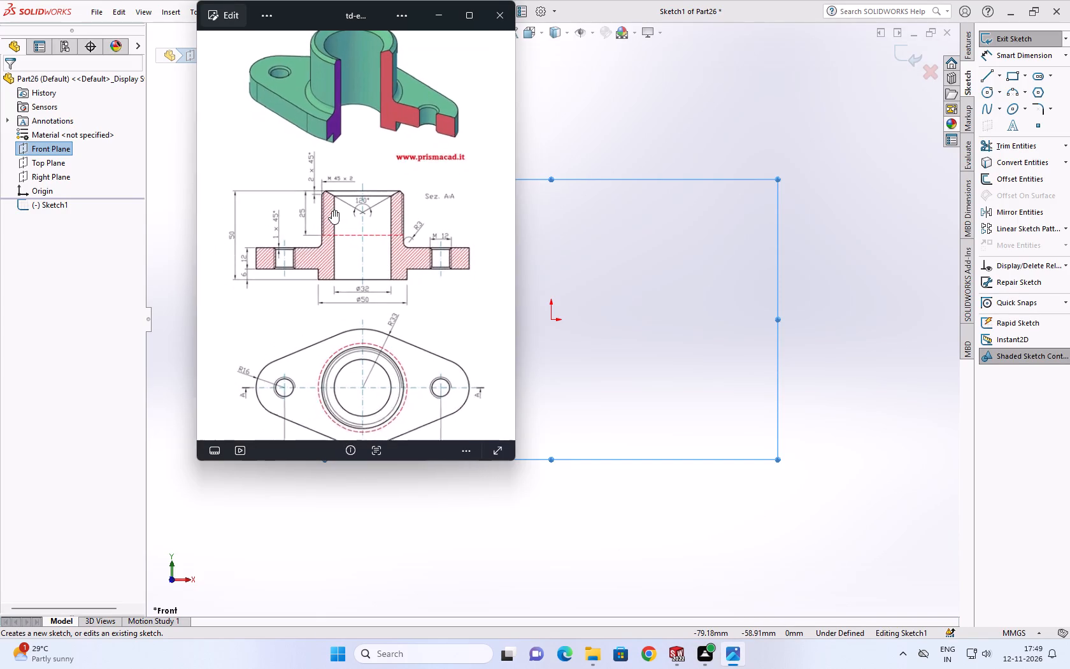
scroll(364, 266, "down", 2)
scroll(383, 339, "up", 1)
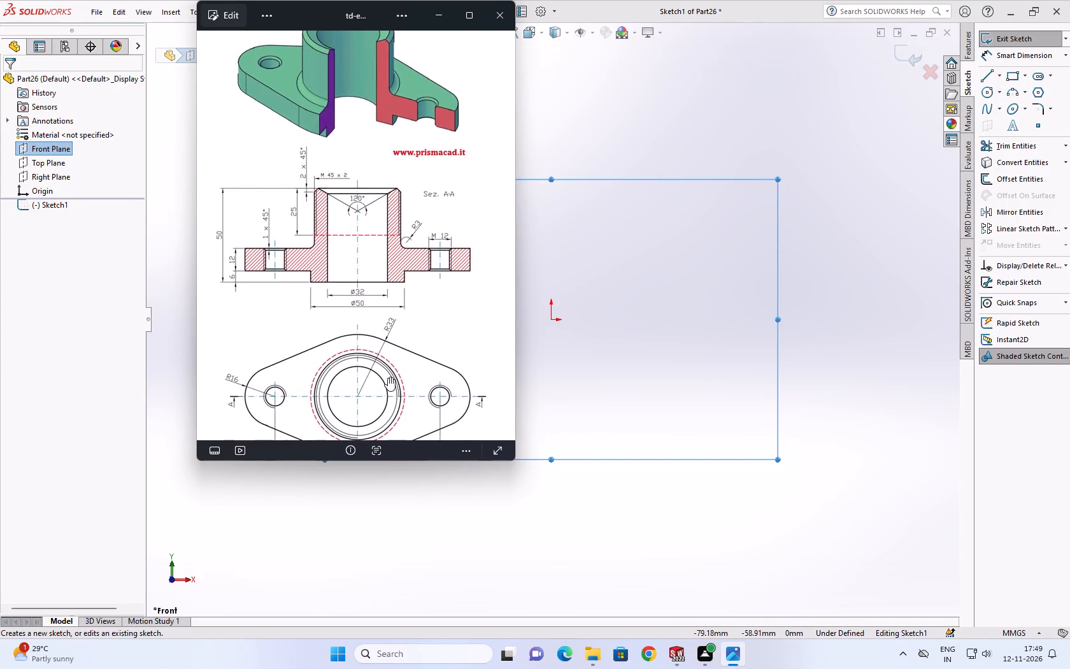
scroll(388, 377, "up", 2)
scroll(376, 392, "down", 2)
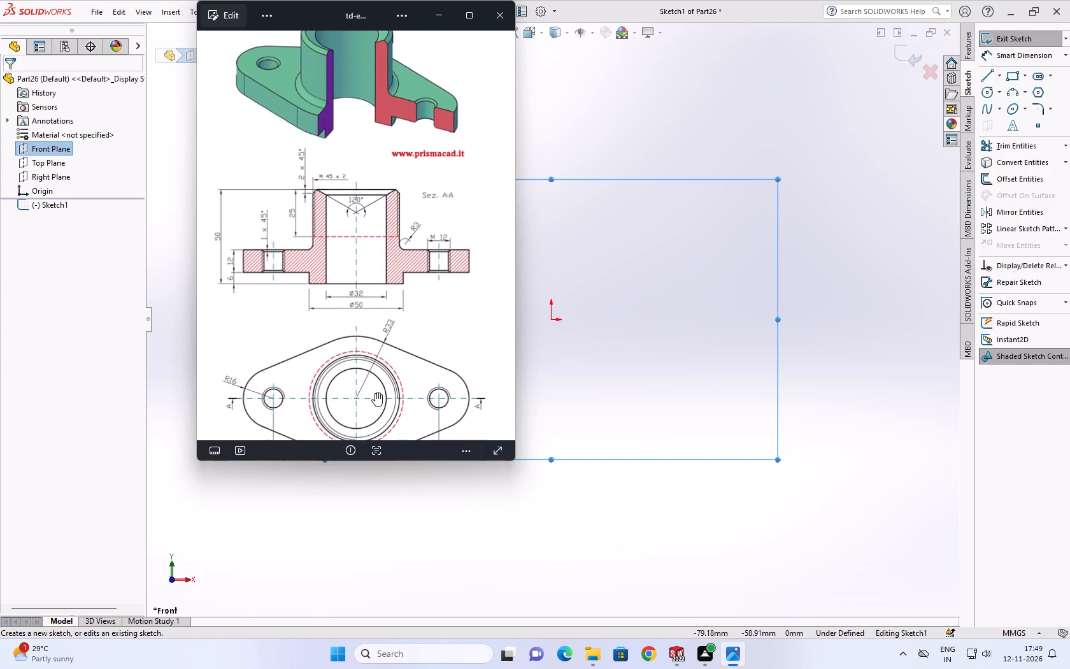
scroll(375, 392, "down", 3)
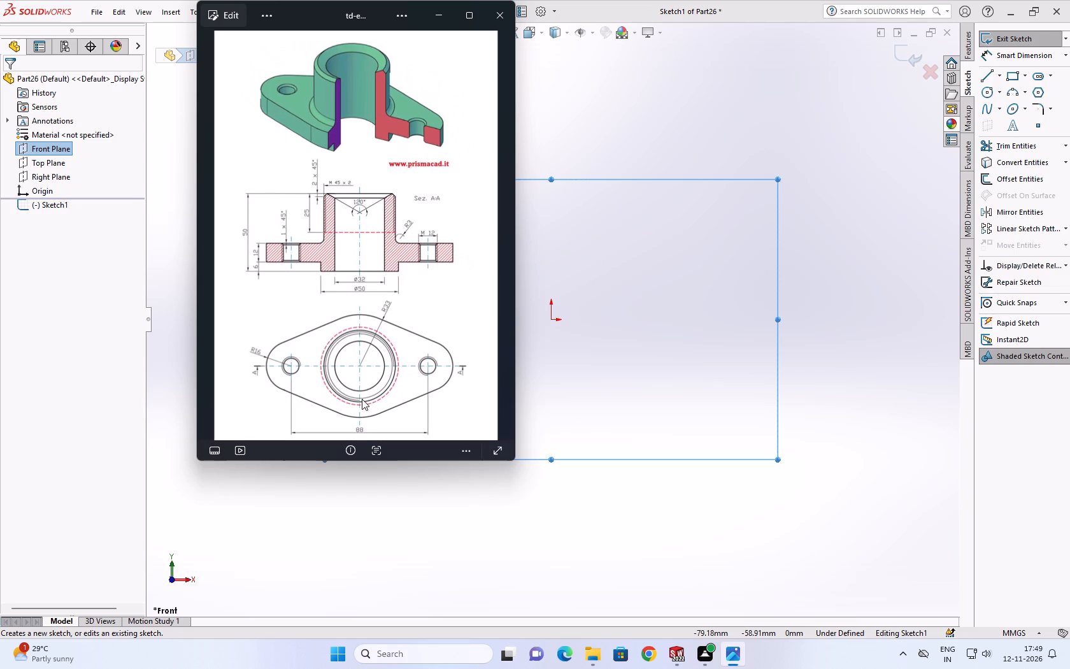
scroll(353, 303, "up", 2)
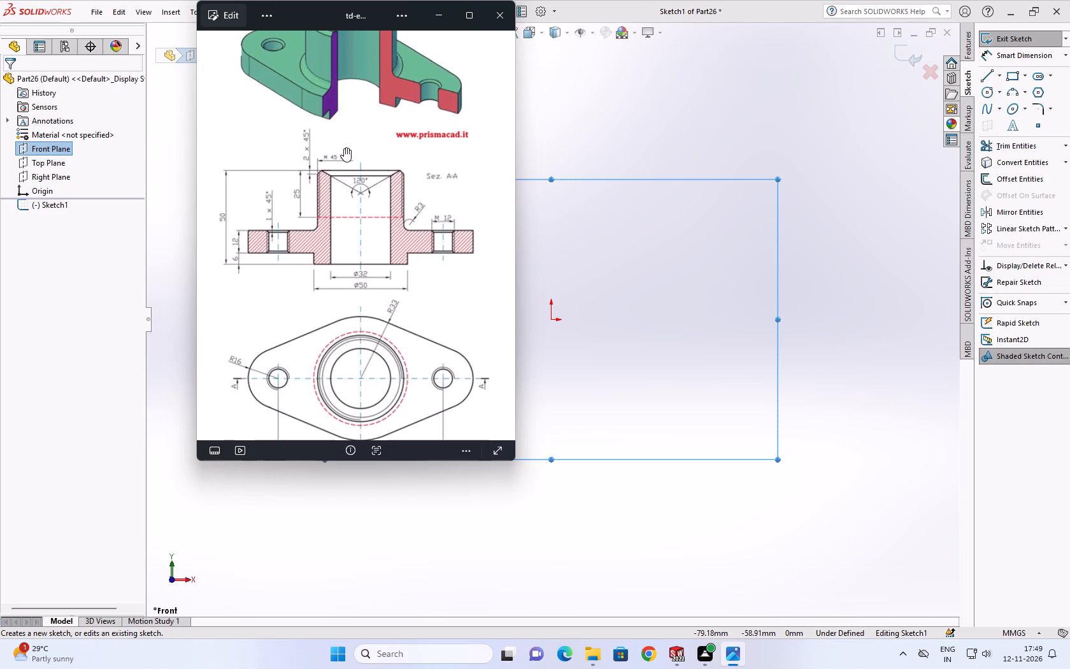
scroll(332, 211, "down", 2)
scroll(353, 264, "up", 4)
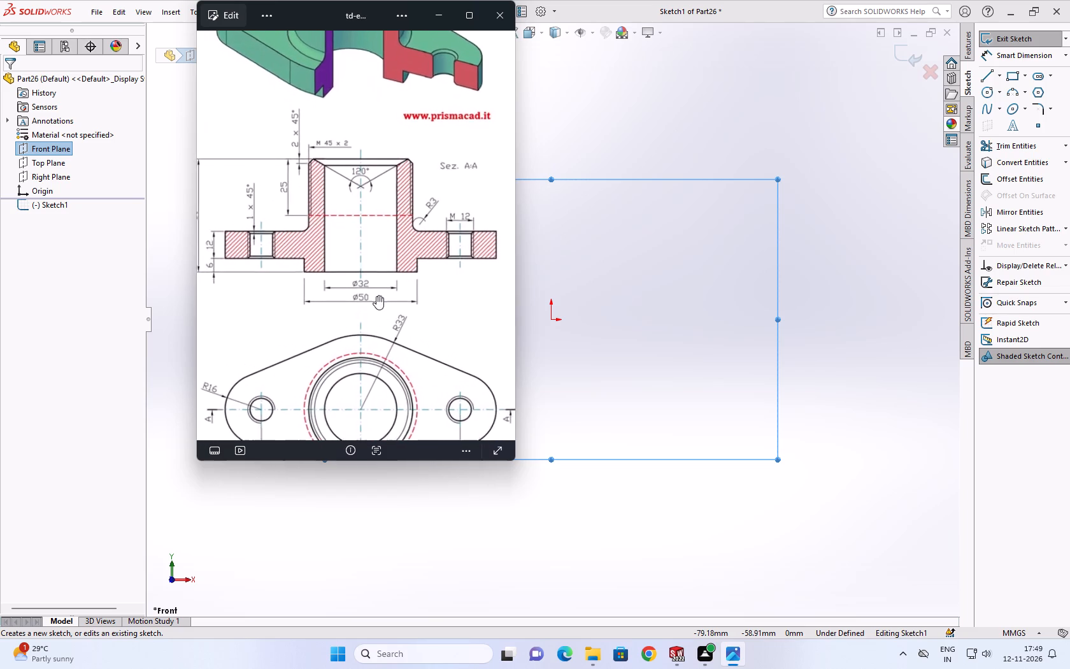
scroll(376, 296, "up", 1)
scroll(369, 278, "down", 3)
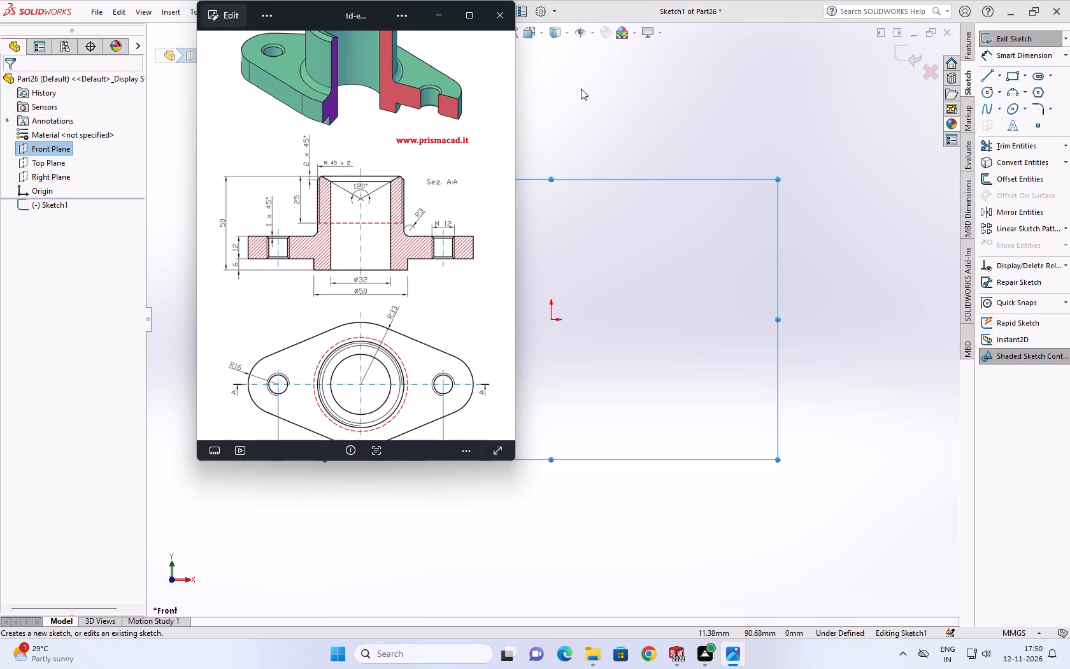
Return to SOLIDWORKS and sketch a circle of 33 mm radius centred on the origin.
left_click(676, 107)
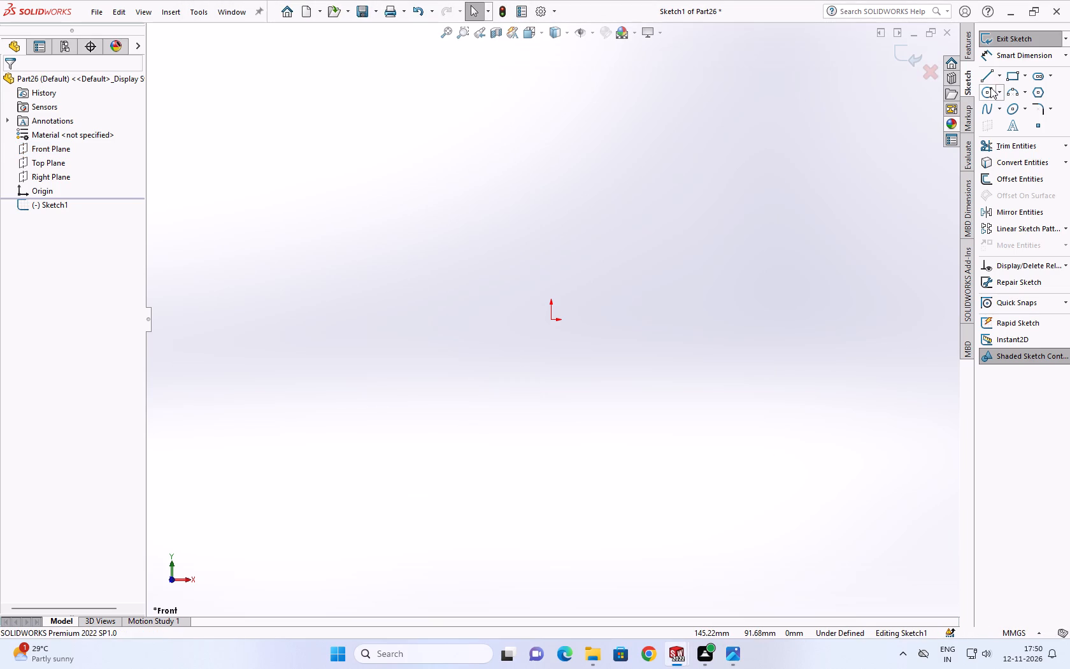
left_click(990, 87)
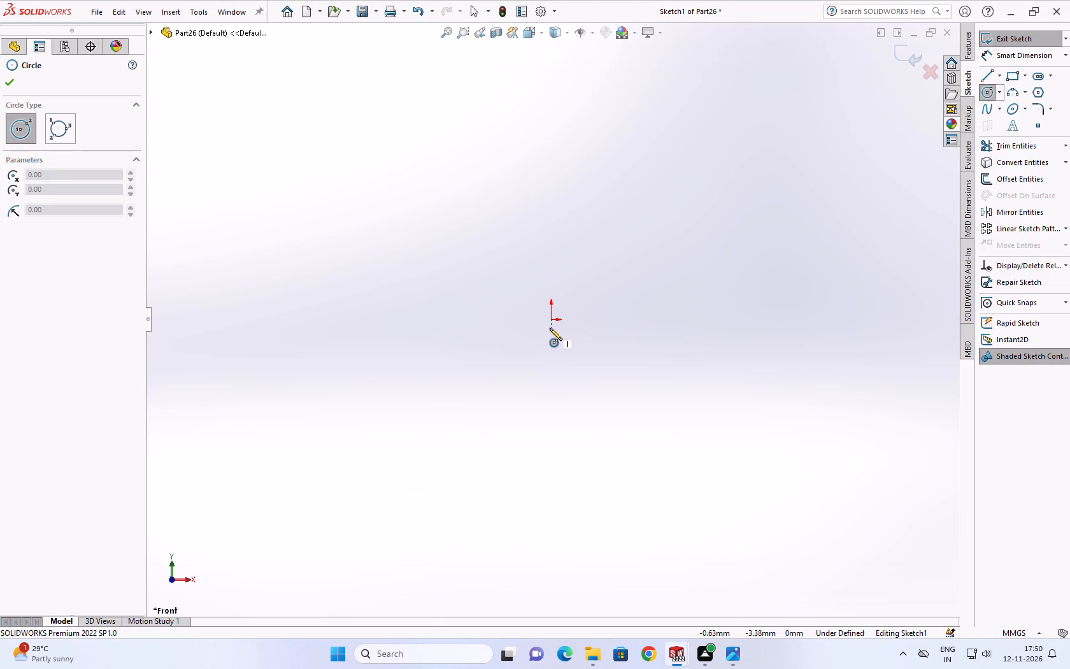
left_click(552, 322)
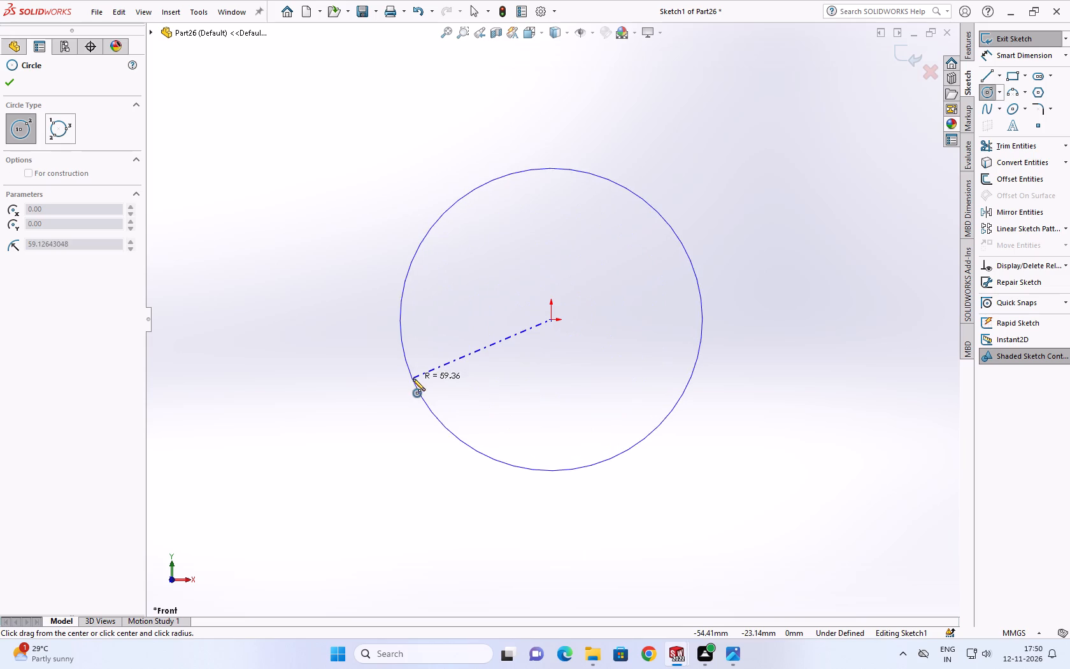
left_click(438, 367)
type("33")
key("Return")
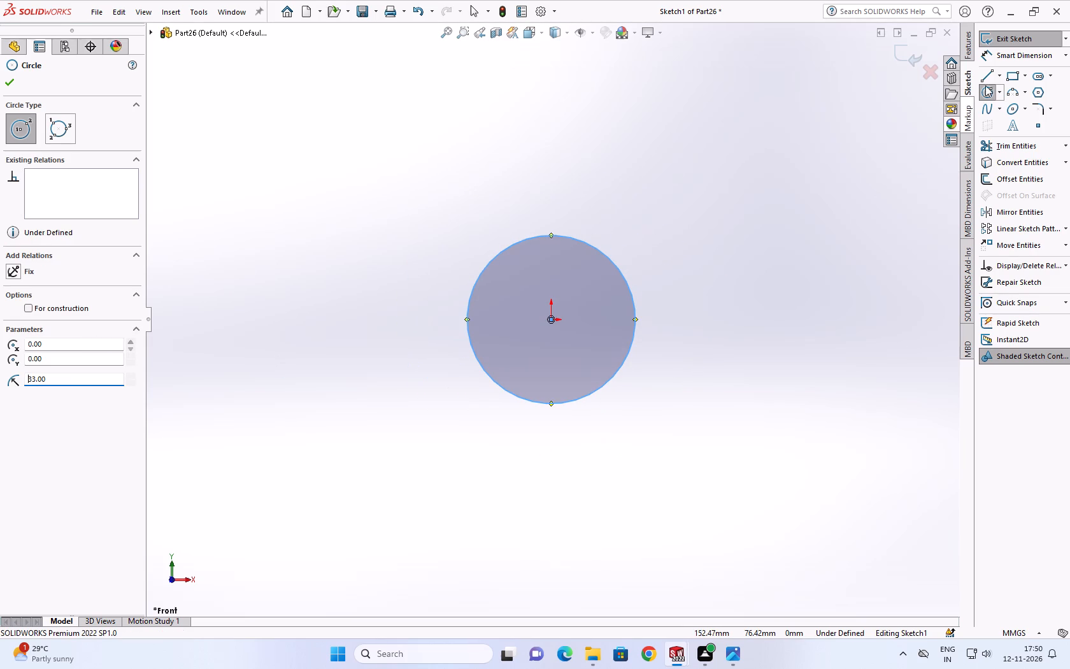
Sketch a smaller circle of about 14.6 mm radius, level with the origin and centred about 75 mm along positive X.
left_click(989, 91)
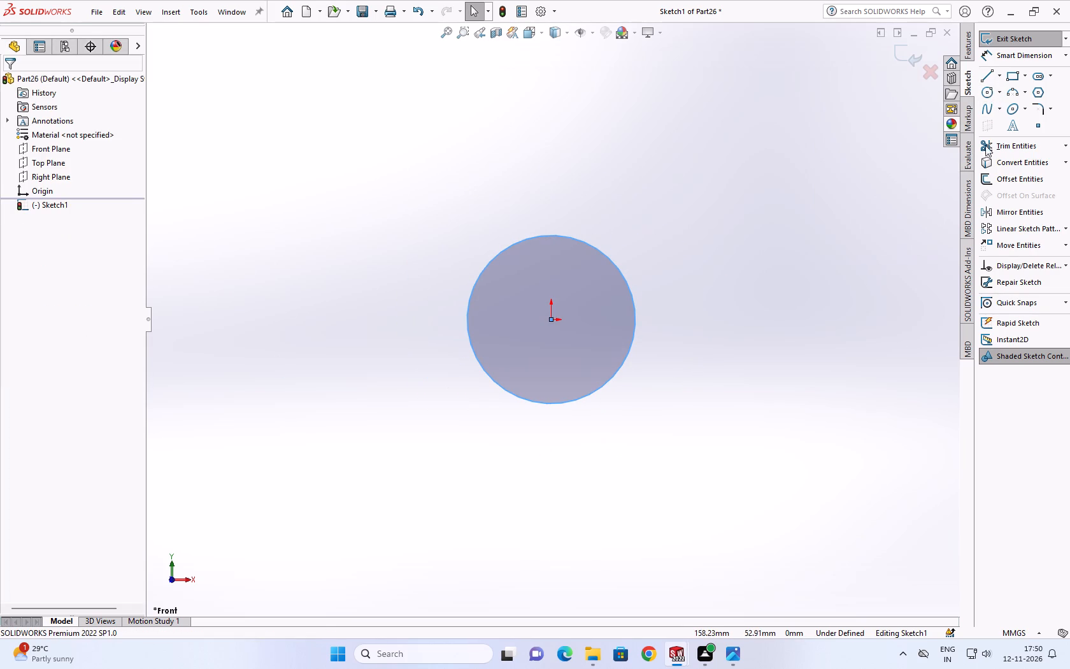
left_click(989, 94)
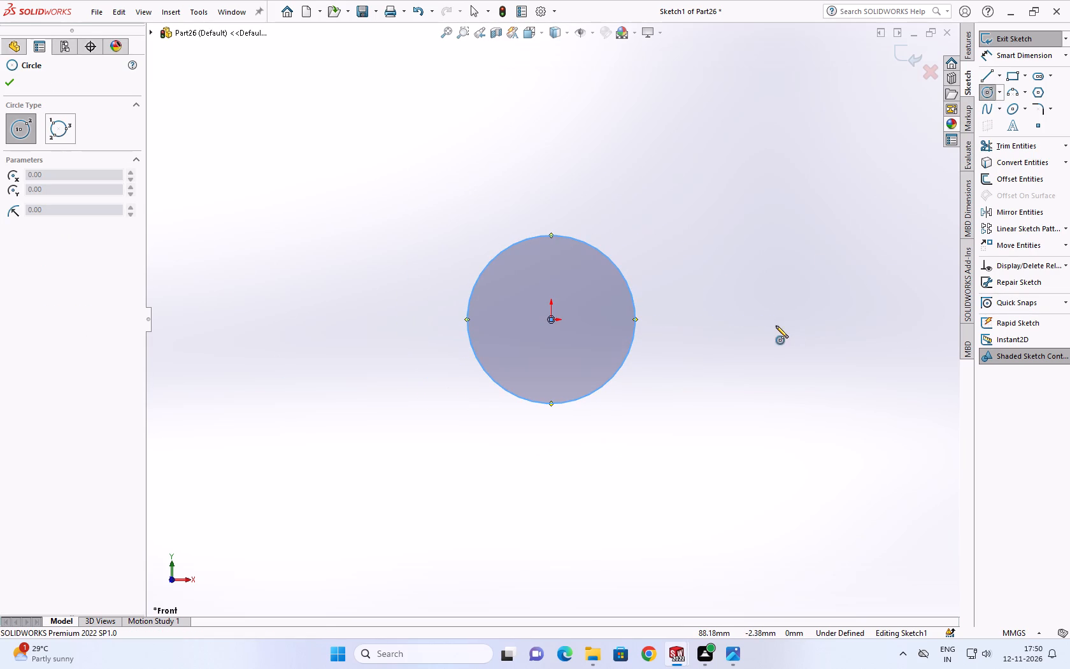
left_click(742, 320)
left_click(708, 335)
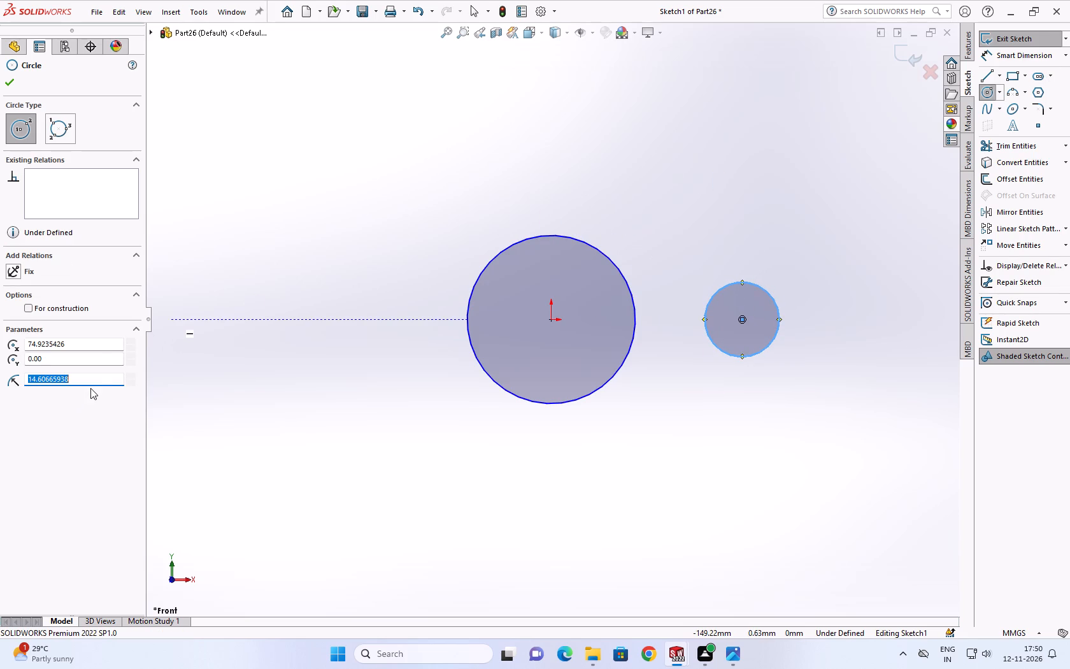
Dimension the smaller circle's diameter to 32 mm, checking the end radius on the reference drawing.
left_click(985, 47)
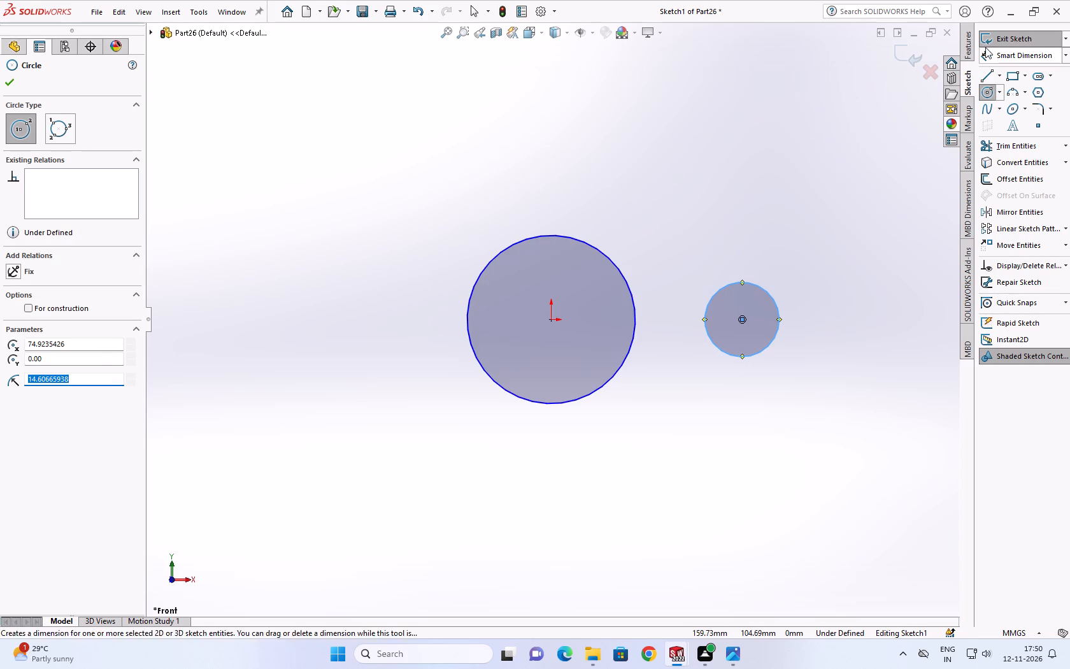
left_click(739, 280)
left_click(792, 250)
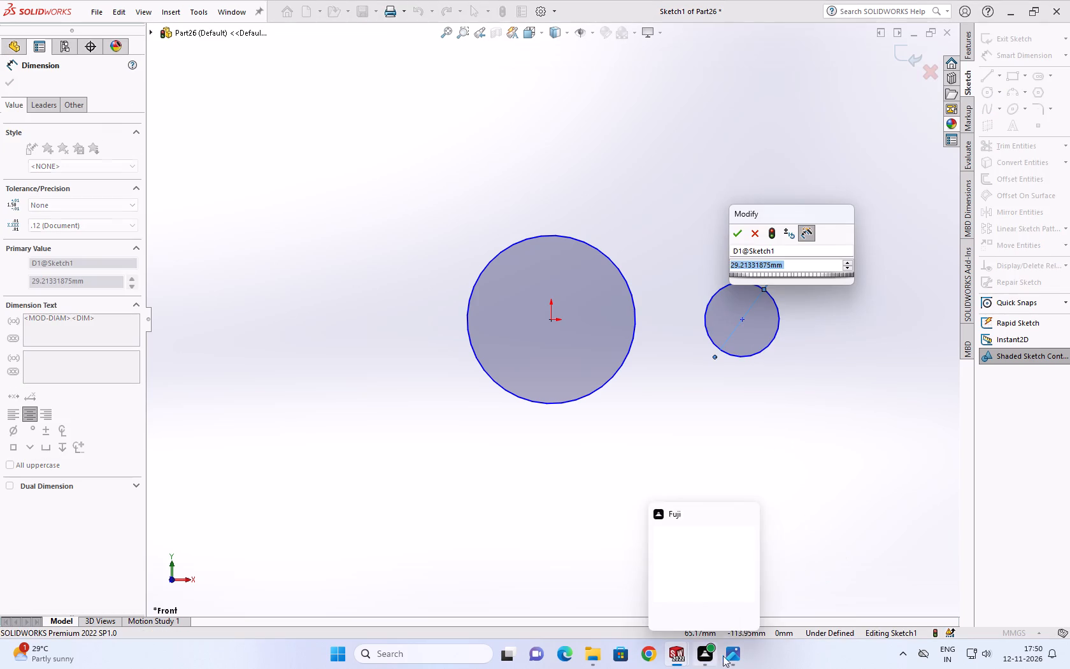
left_click(736, 659)
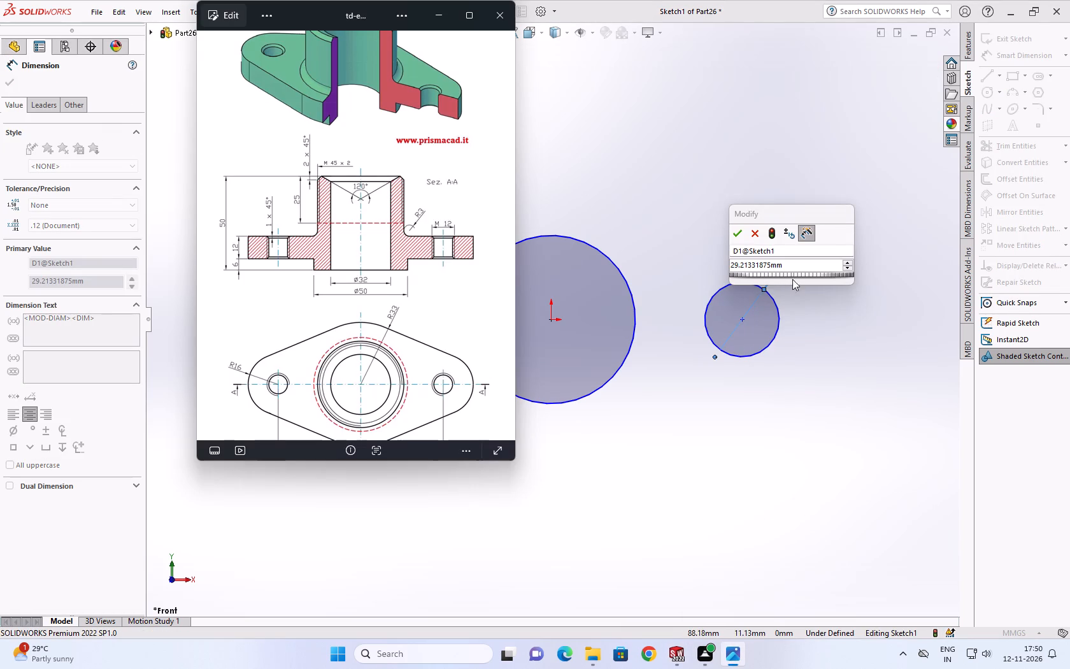
double_click(800, 266)
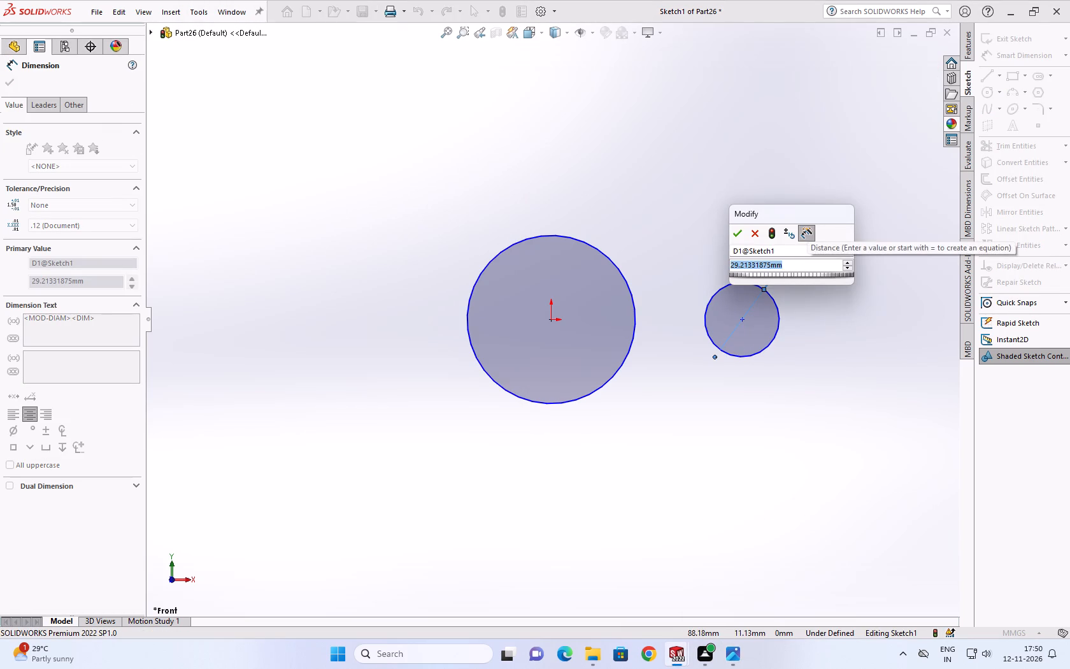
type("32")
key("Return")
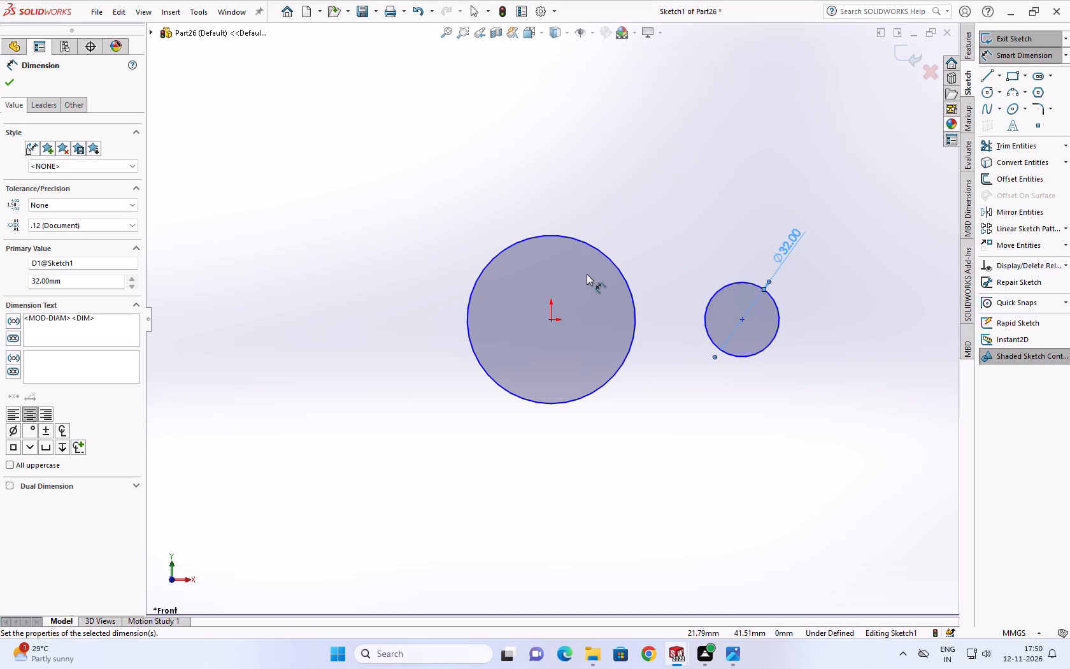
Dimension the large central circle's diameter as 33+33 mm, and consult the reference drawing for the hole spacing.
left_click(603, 249)
left_click(631, 216)
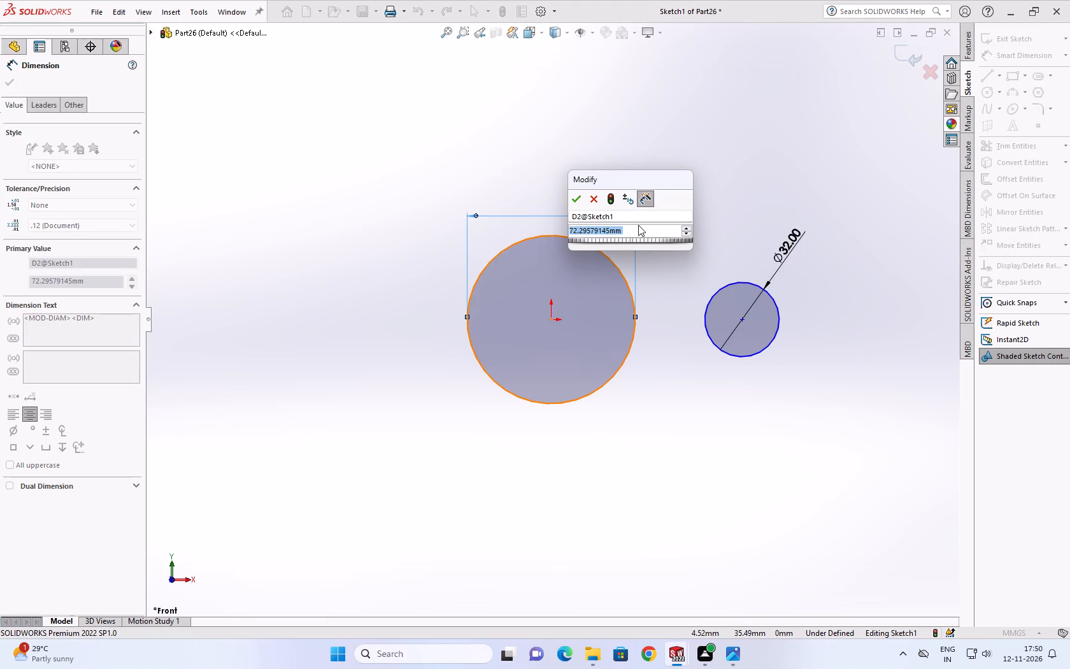
type("33+33")
key("Return")
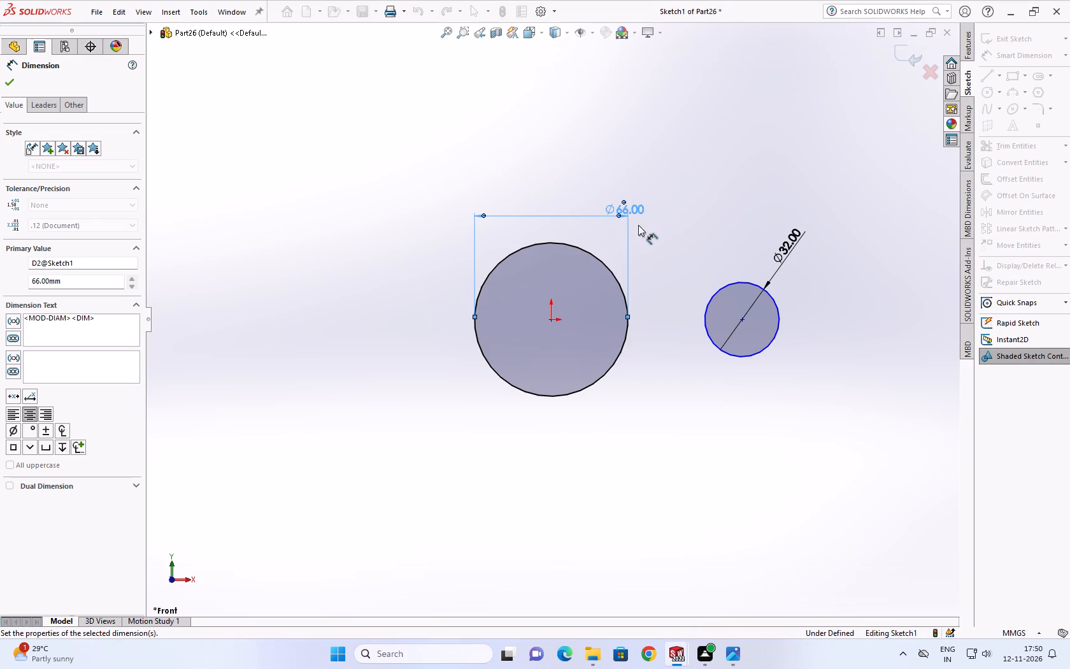
left_click(744, 654)
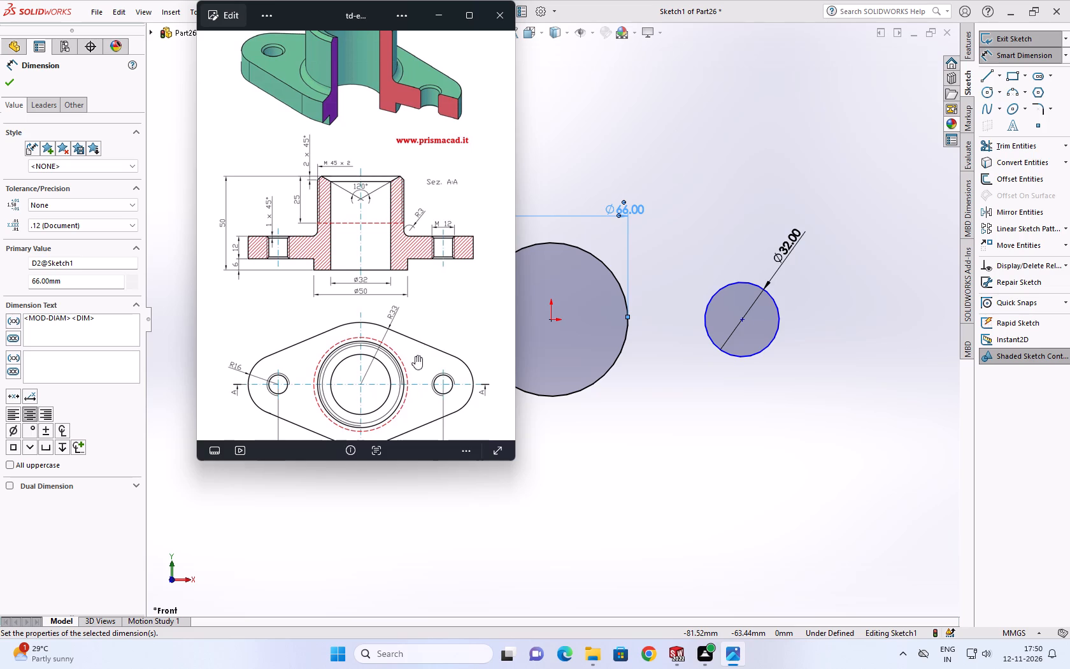
scroll(358, 405, "up", 2)
scroll(357, 384, "down", 7)
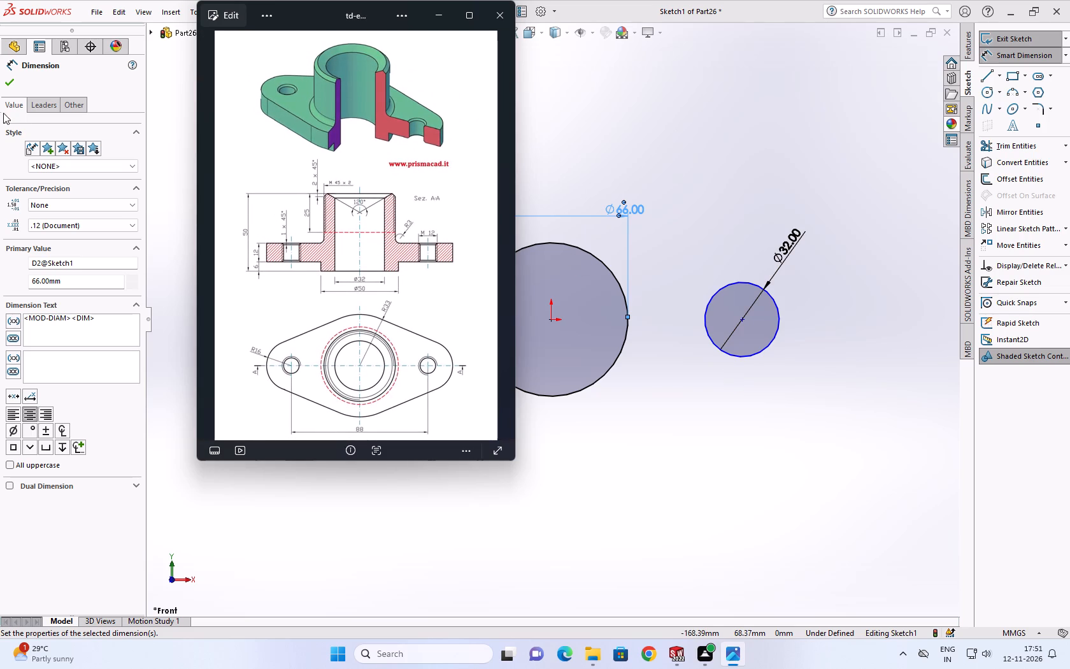
left_click(6, 79)
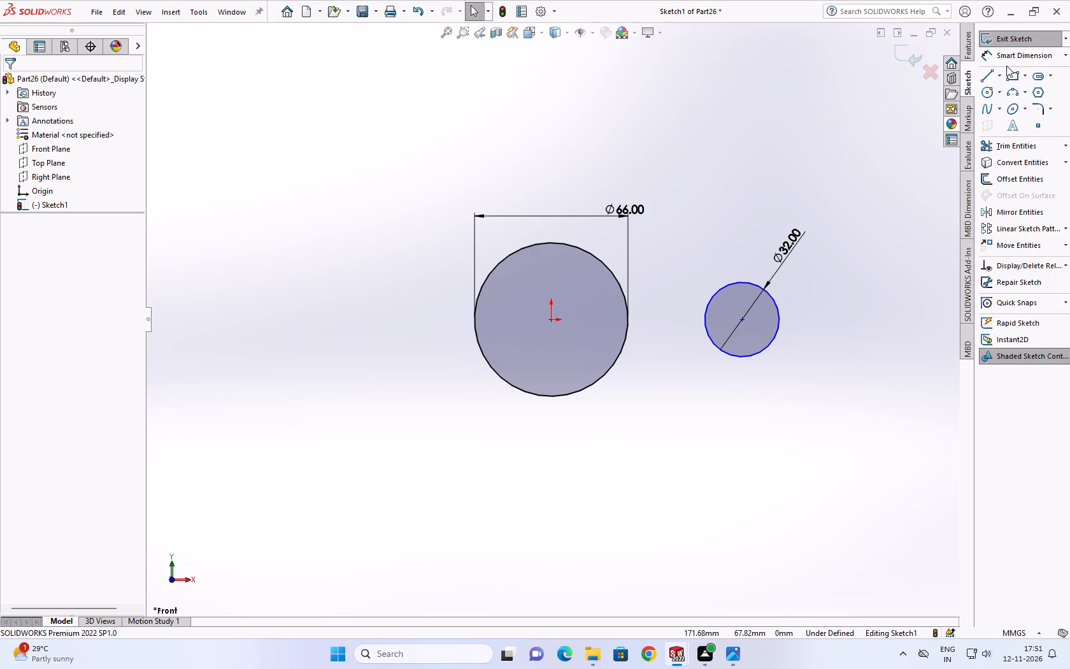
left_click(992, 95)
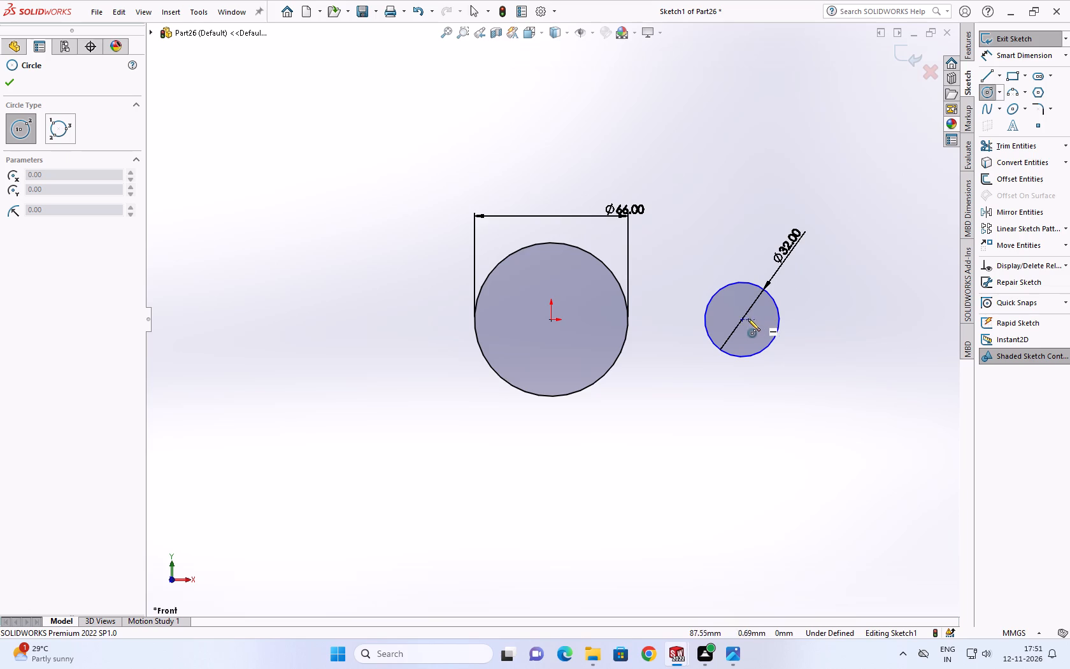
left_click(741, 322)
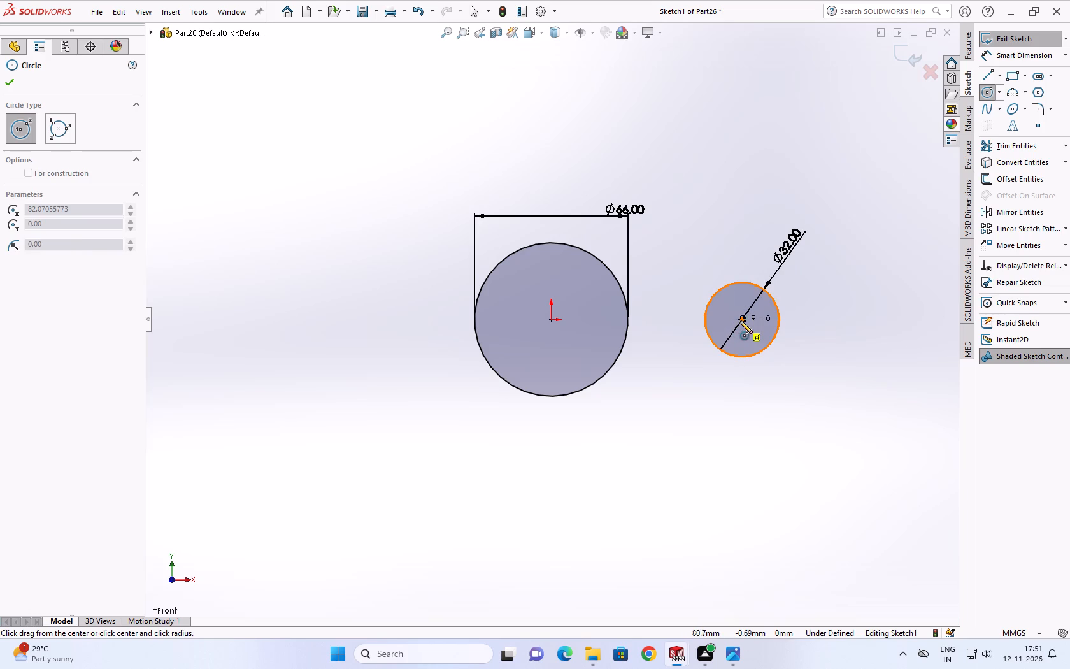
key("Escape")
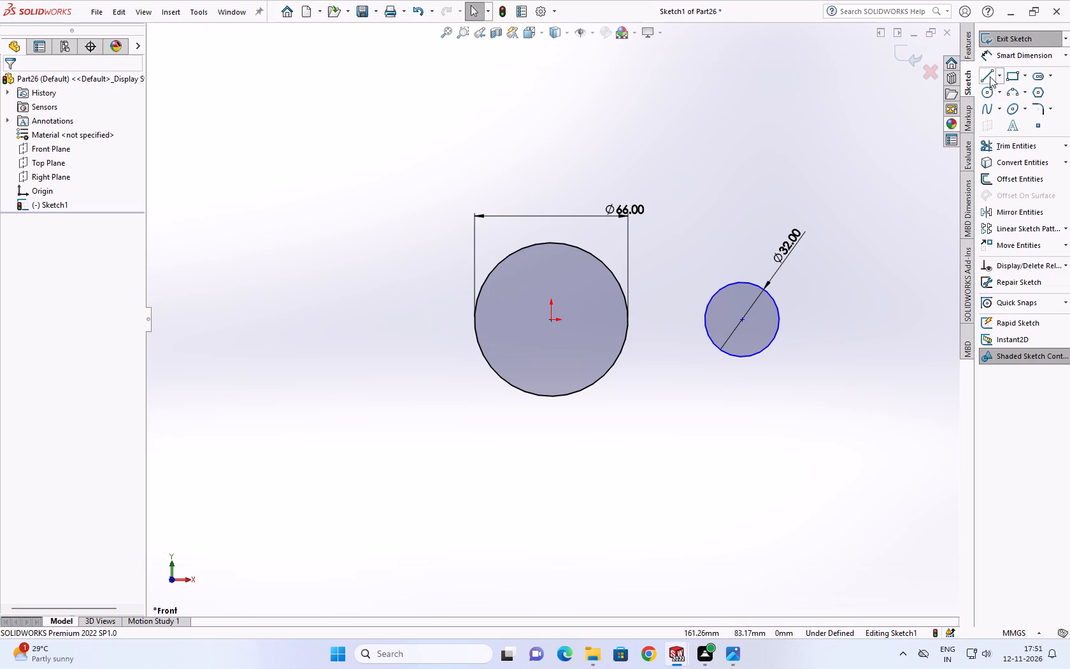
Dimension the distance from the origin to the smaller circle's centre as 44 mm and recheck the reference drawing.
left_click(1007, 52)
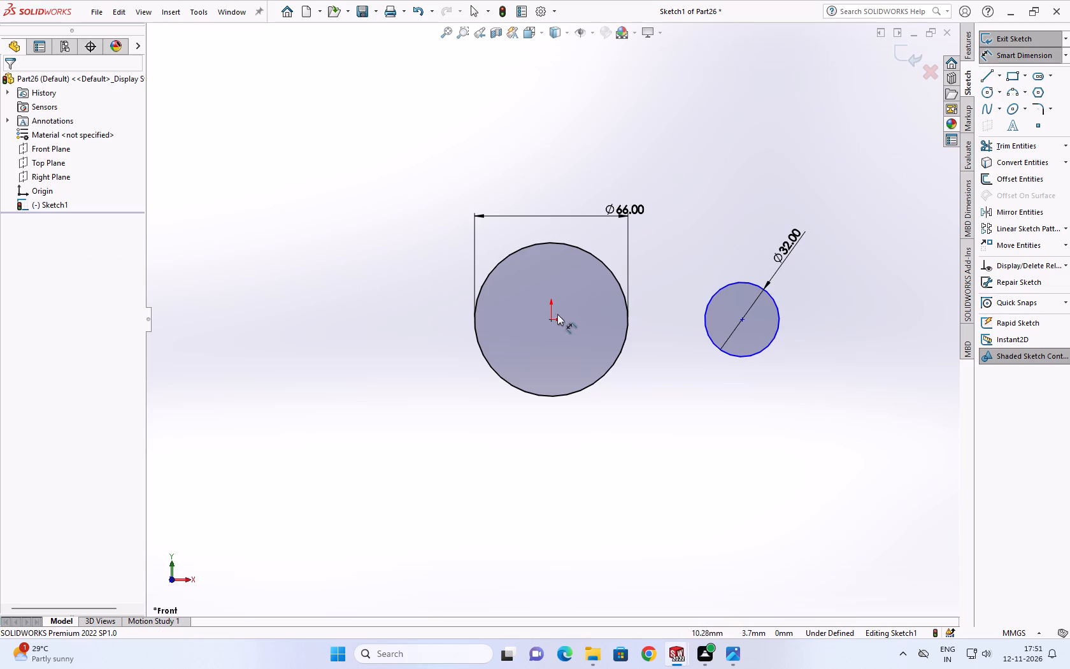
left_click(552, 319)
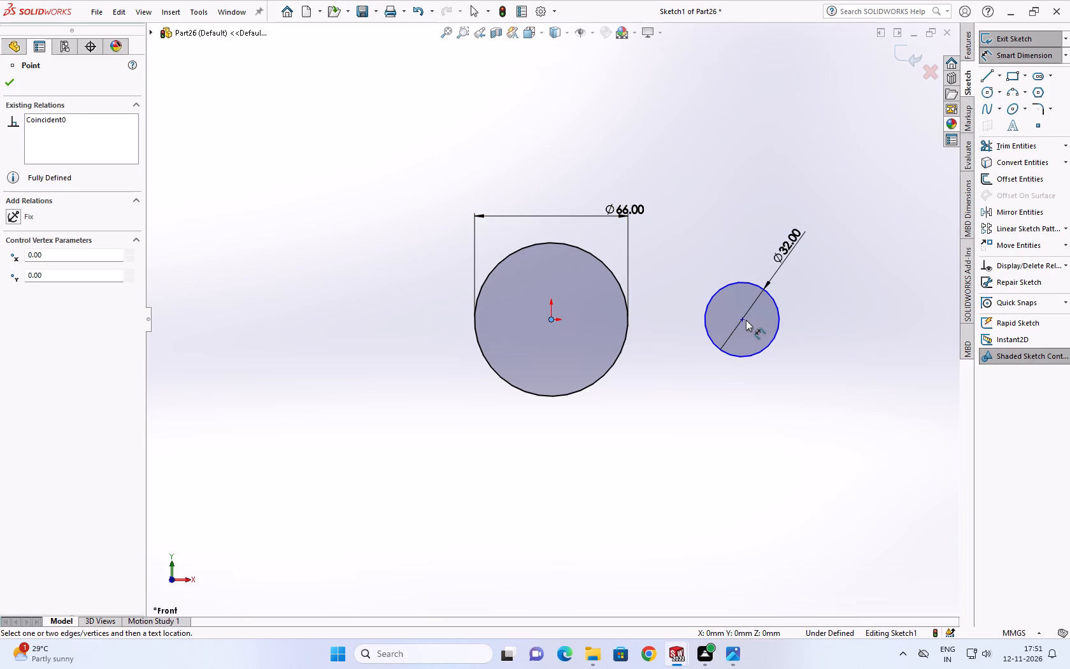
left_click(740, 319)
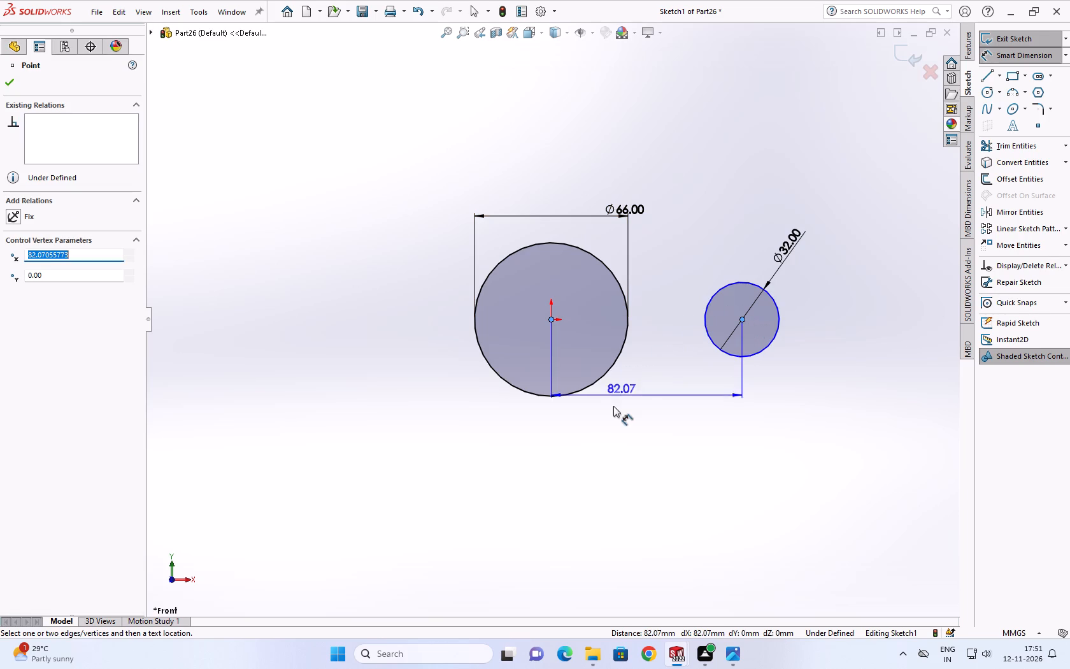
left_click(612, 409)
type("44")
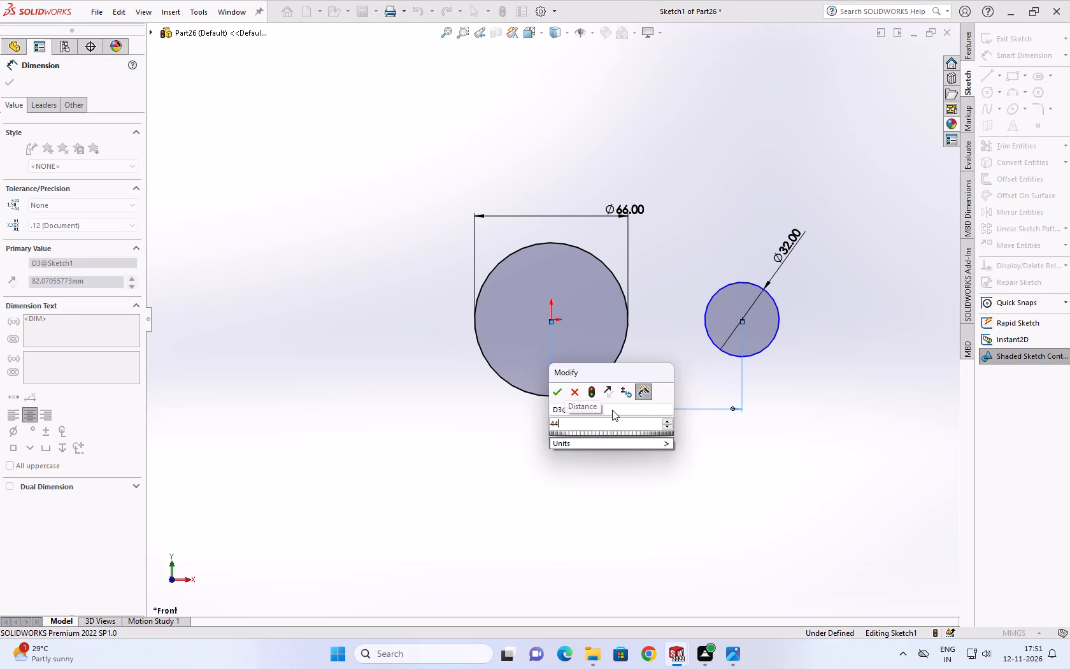
key("Return")
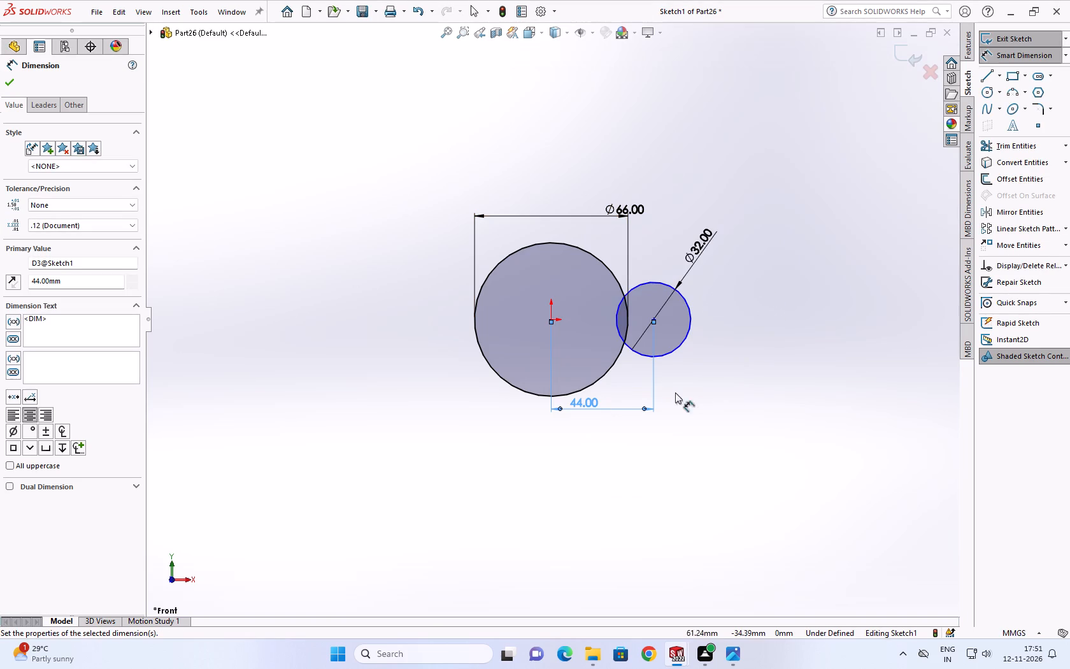
scroll(583, 359, "up", 2)
scroll(611, 294, "down", 3)
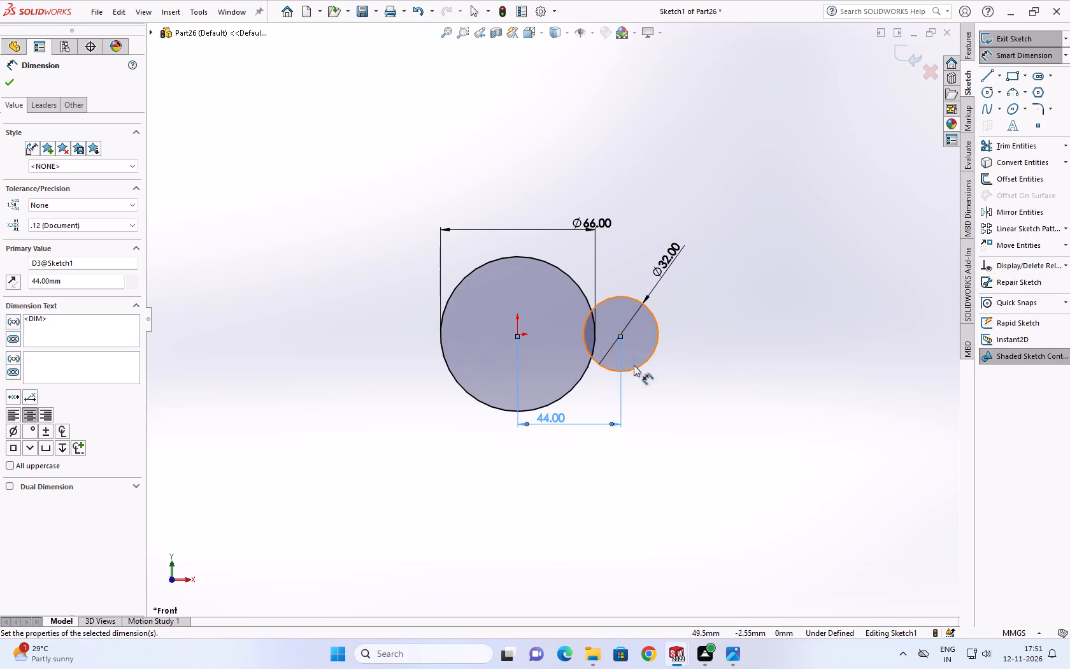
left_click(724, 646)
scroll(320, 372, "down", 3)
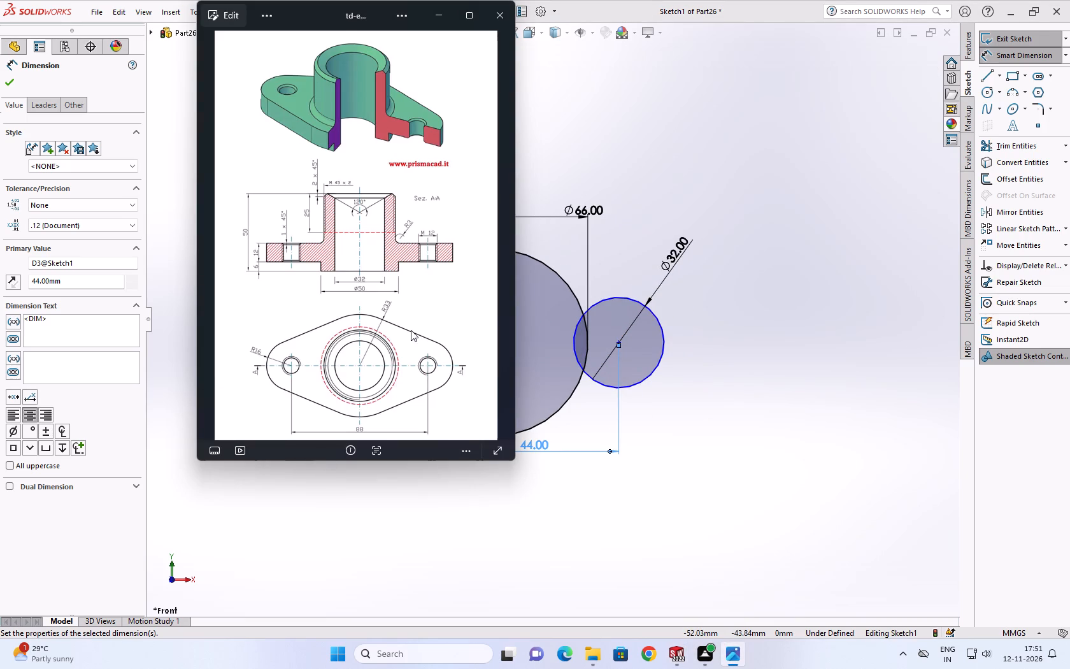
left_click(11, 75)
Sketch a vertical centerline from the top of the large circle down to the origin.
scroll(626, 188, "up", 2)
scroll(617, 274, "up", 2)
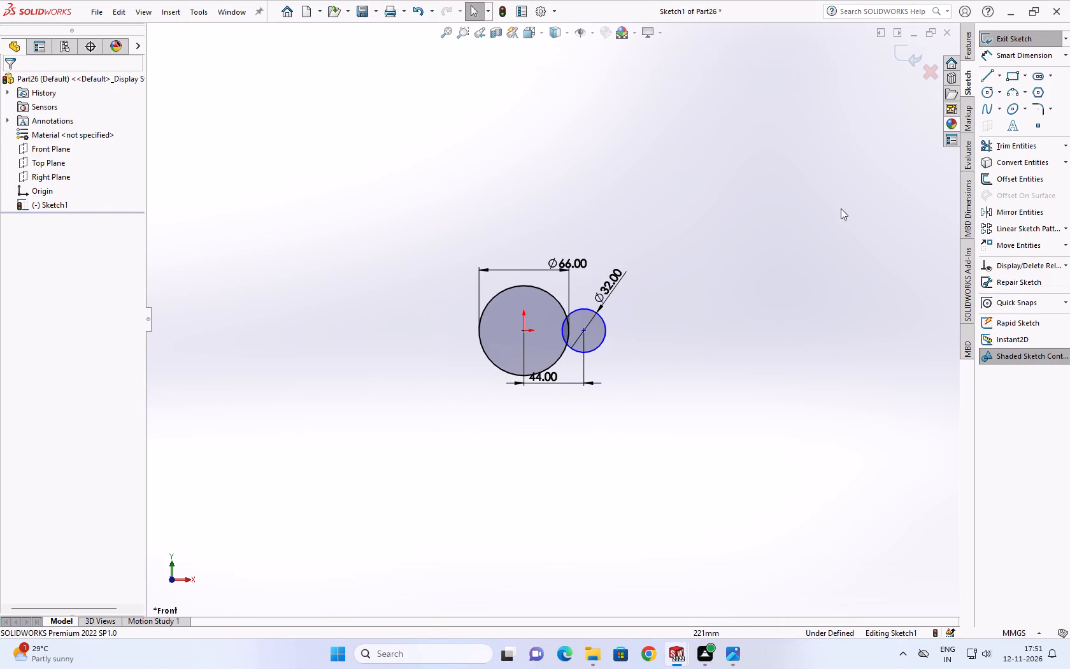
left_click(1002, 80)
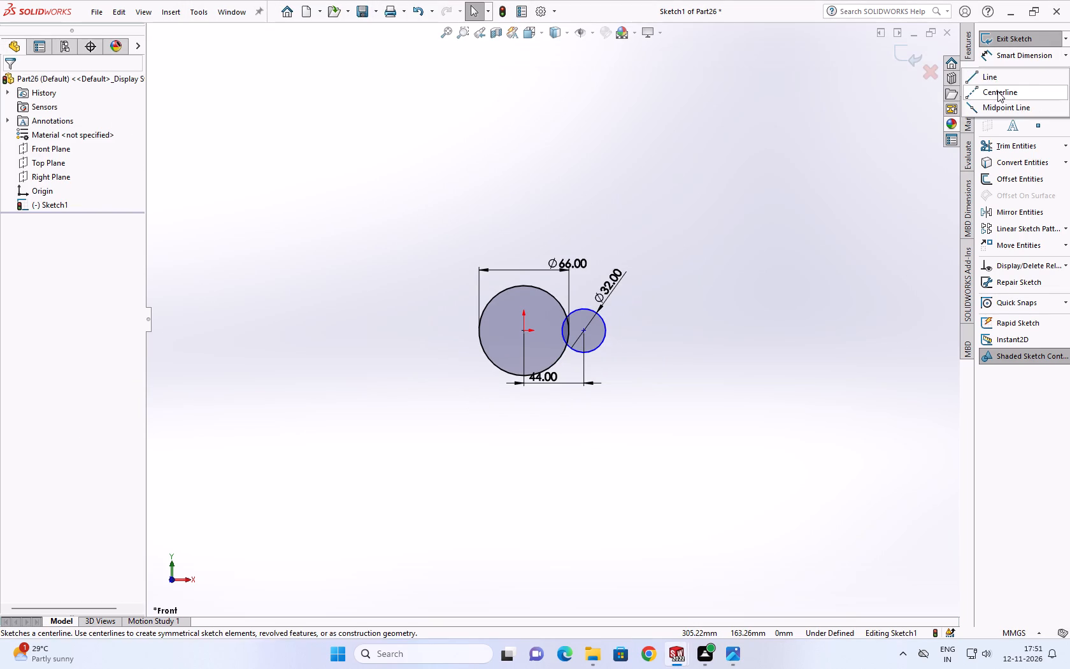
left_click(997, 91)
left_click(524, 289)
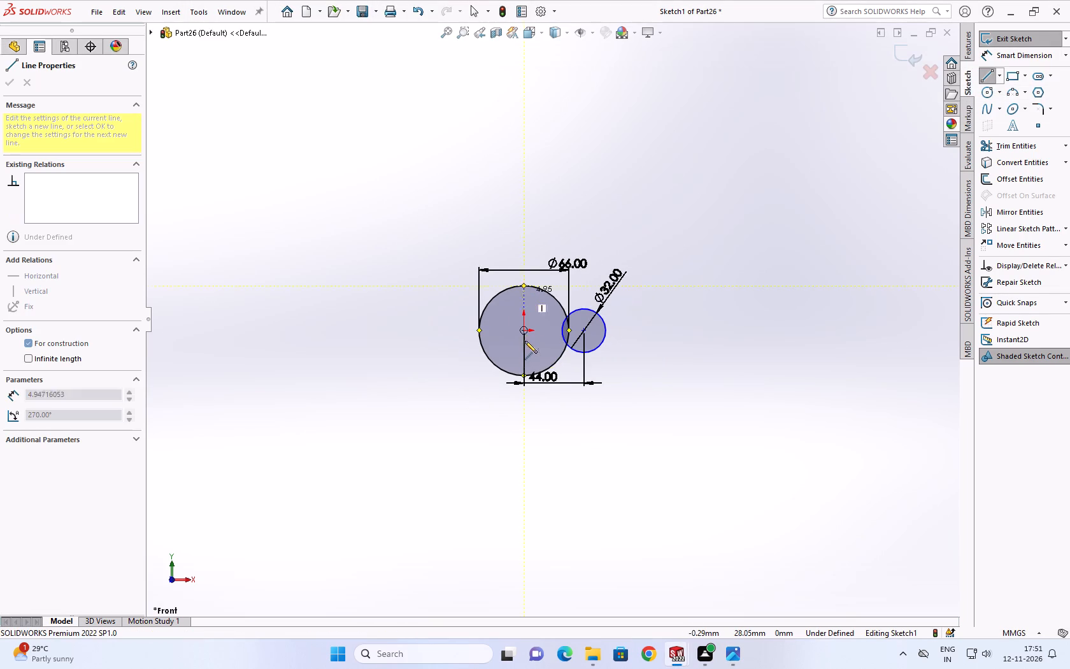
left_click(525, 329)
scroll(525, 329, "down", 2)
key("Escape")
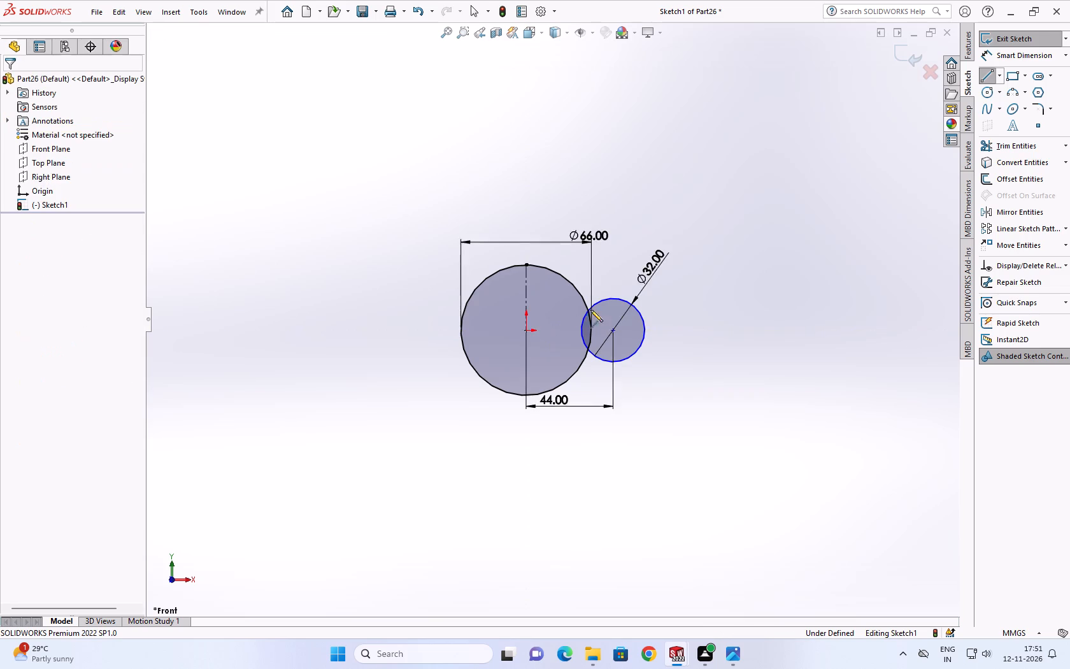
Sketch a free line about 73 mm long above both circles, sloping down from the large circle toward the smaller one.
scroll(590, 310, "down", 3)
left_click(984, 79)
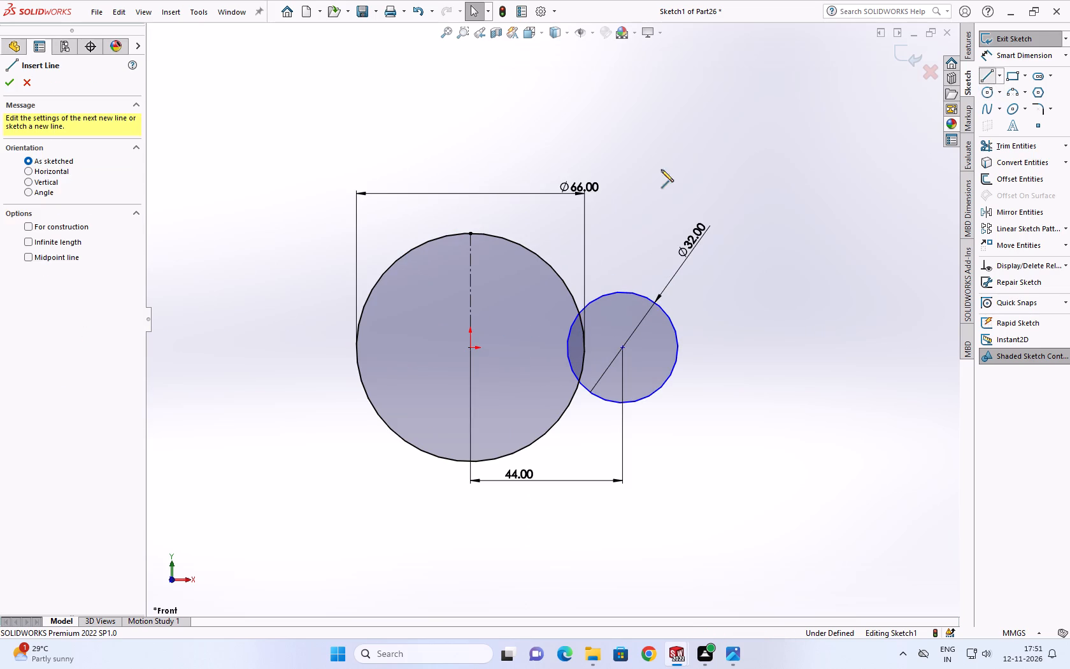
left_click(455, 216)
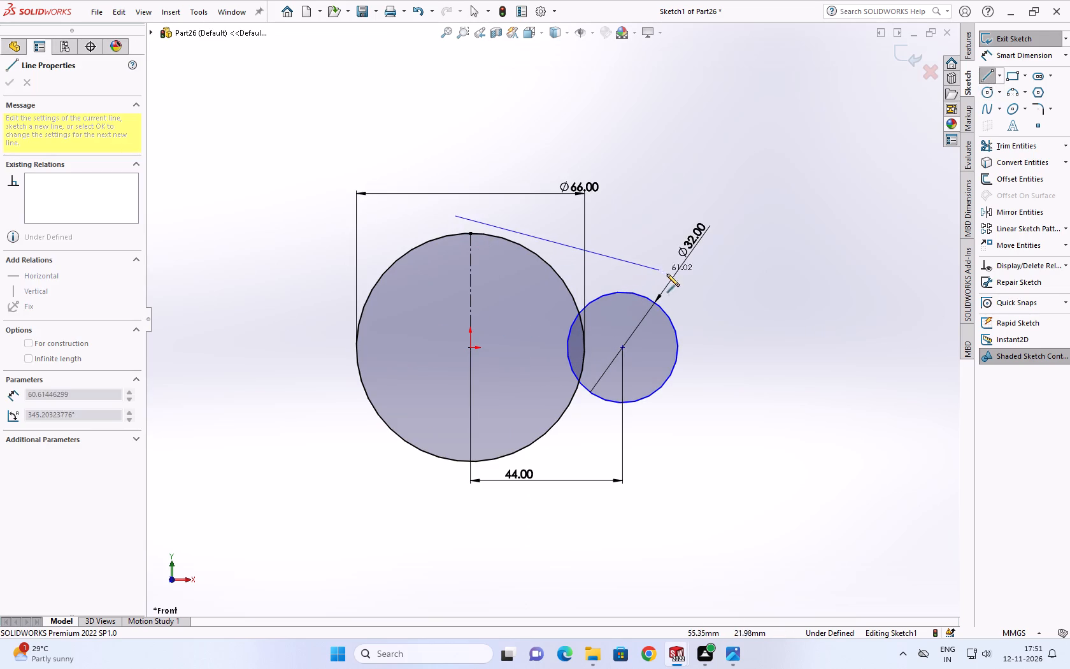
left_click(695, 292)
key("Escape")
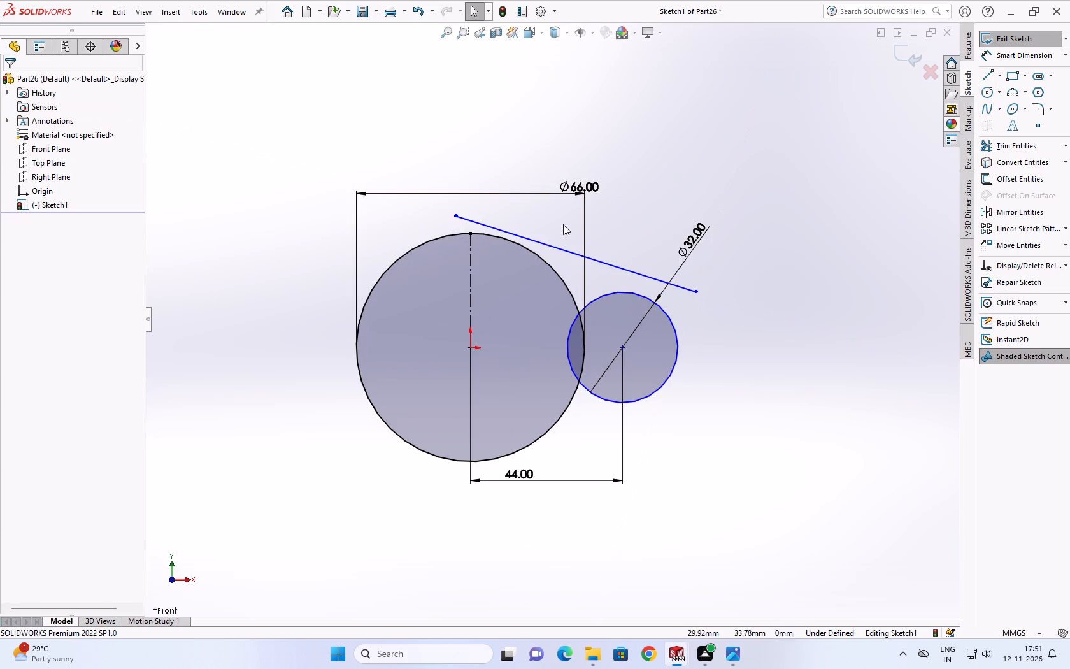
Make the sloping line tangent to the large central circle.
left_click(540, 241)
left_click(531, 251, "ctrl")
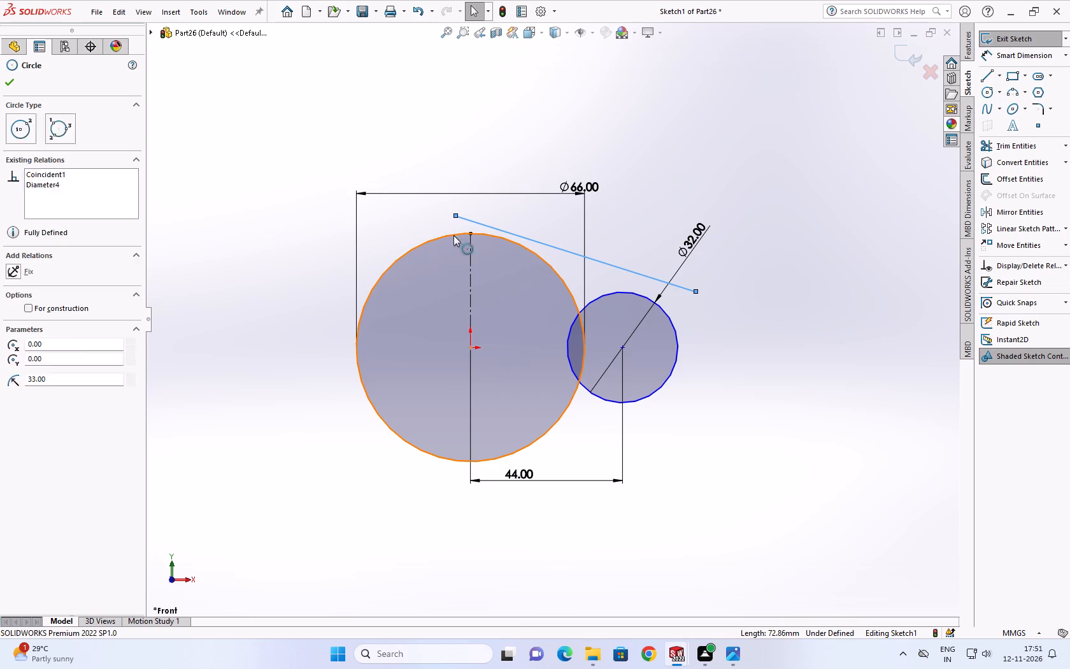
left_click(8, 287)
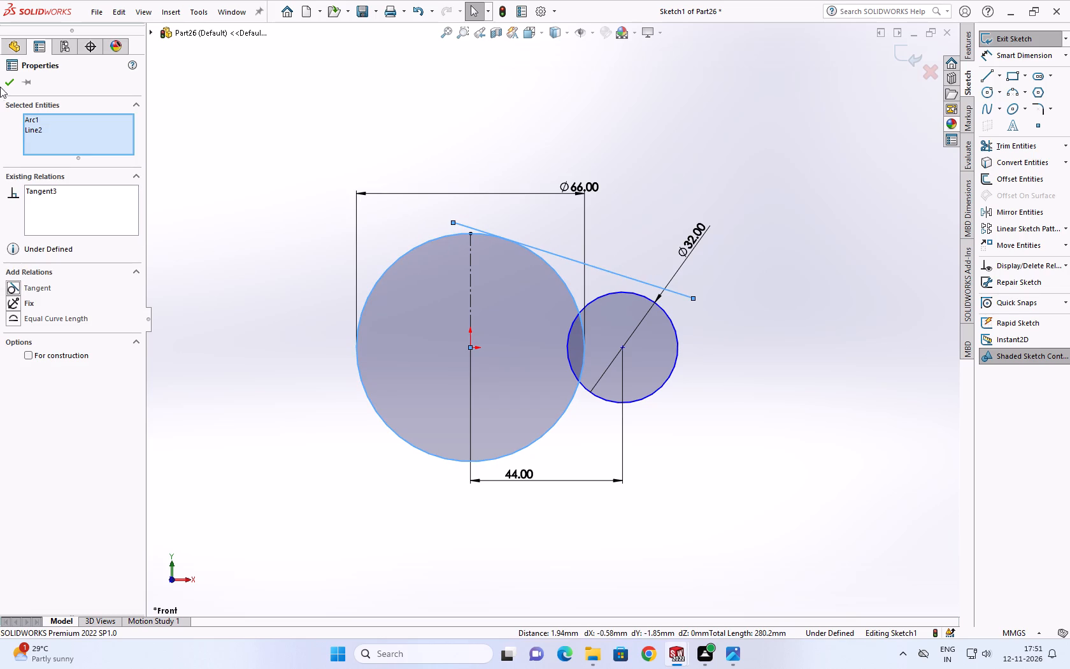
left_click(2, 81)
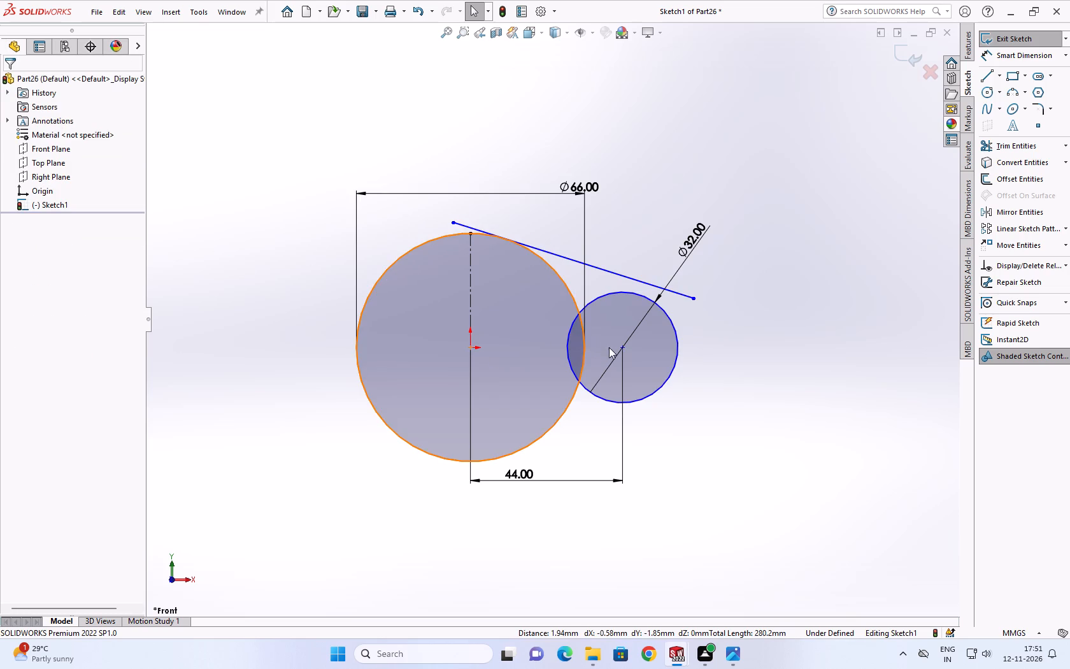
Add a horizontal relation between the smaller circle's centre and the origin.
left_click(624, 347, "ctrl")
left_click(471, 349, "ctrl")
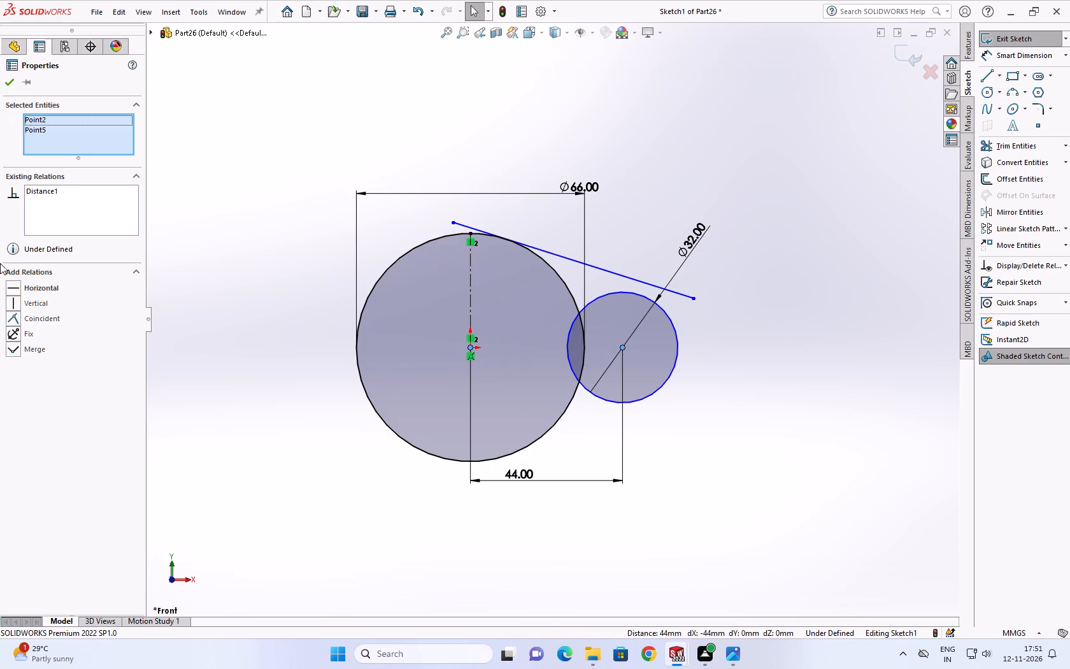
left_click(14, 287)
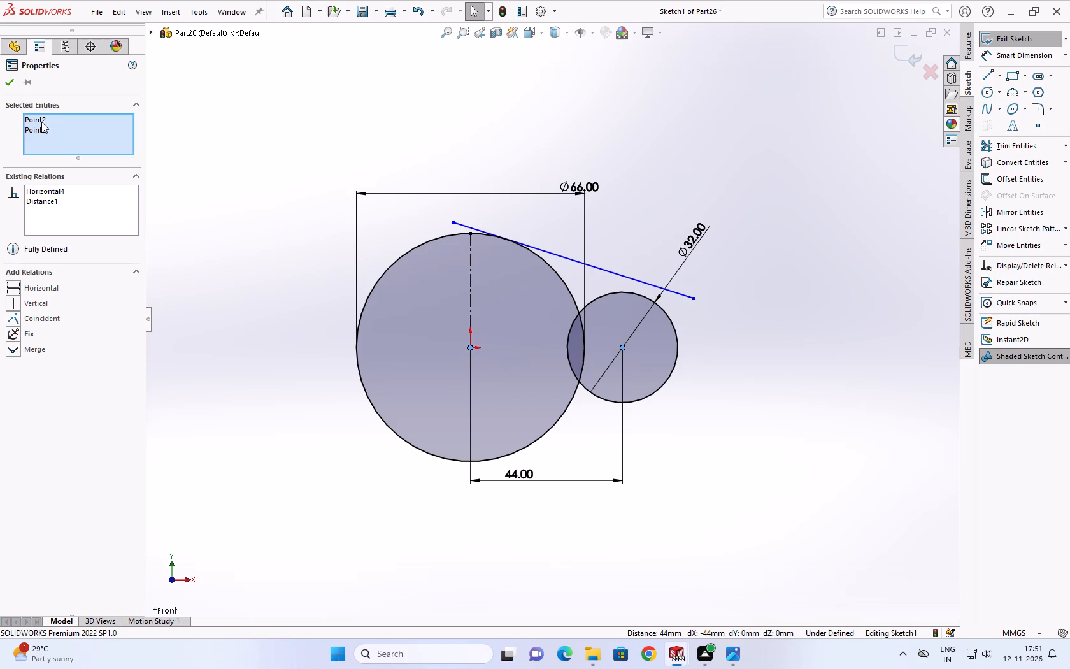
left_click(10, 83)
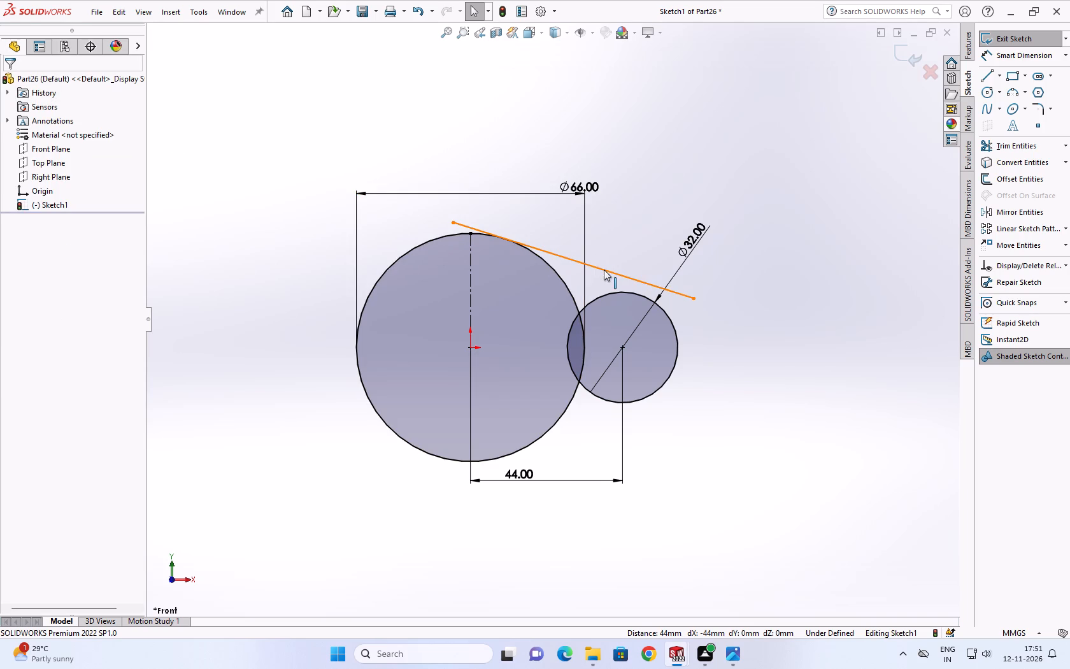
Make the sloping line tangent to the smaller circle as well.
left_click(604, 270, "ctrl")
left_click(613, 298, "ctrl")
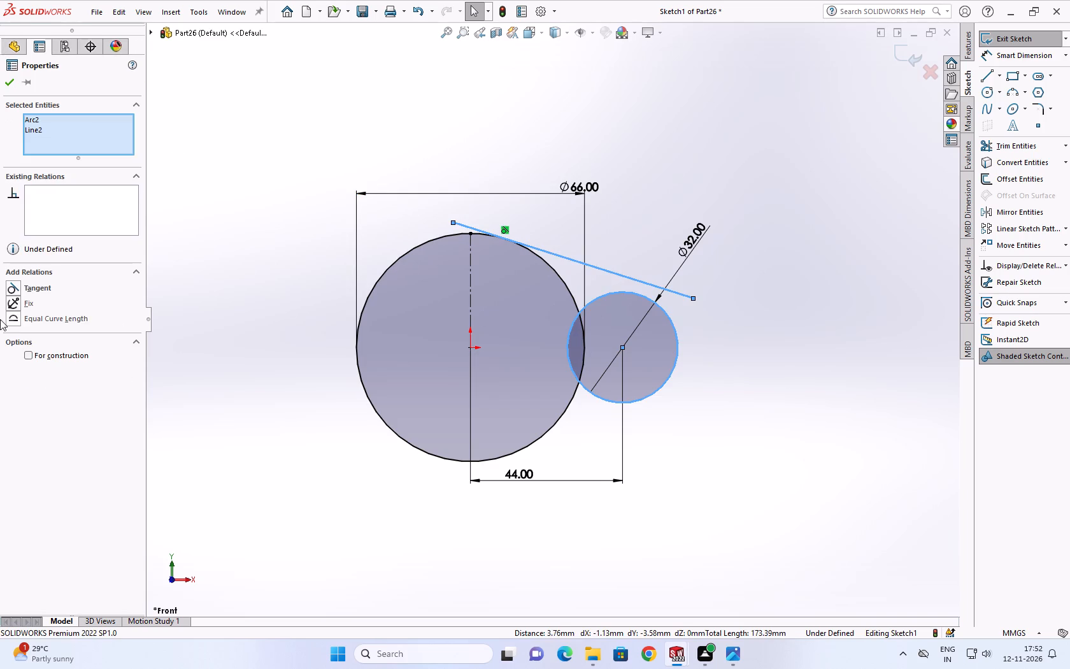
left_click(13, 286)
left_click(10, 85)
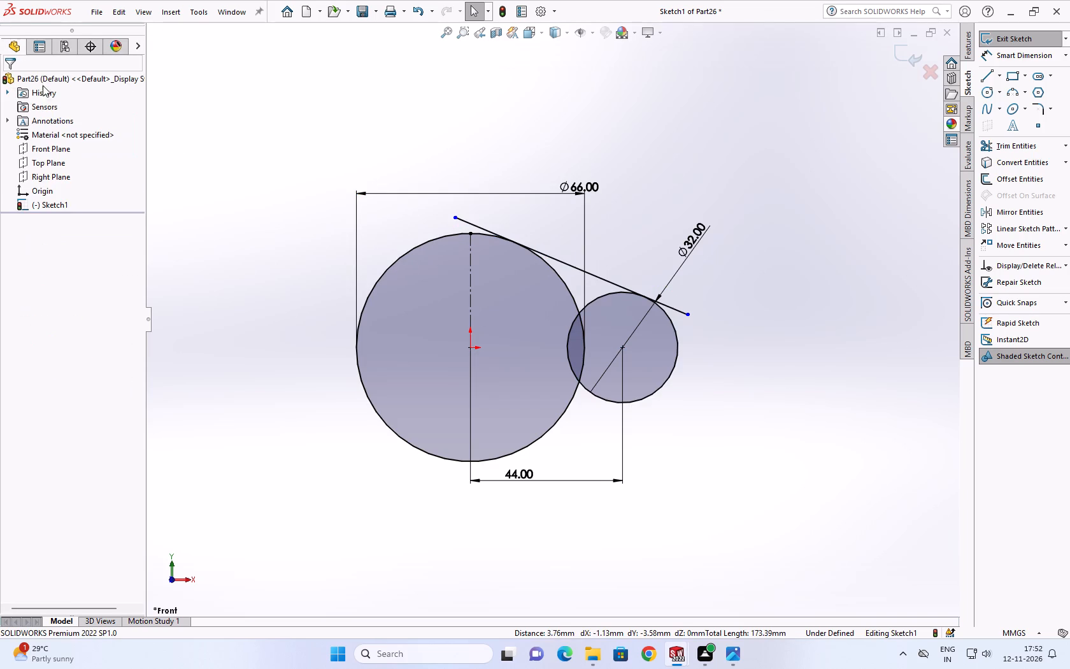
Trim both overhanging ends of the sloping line back to its tangent points on the two circles.
left_click(988, 145)
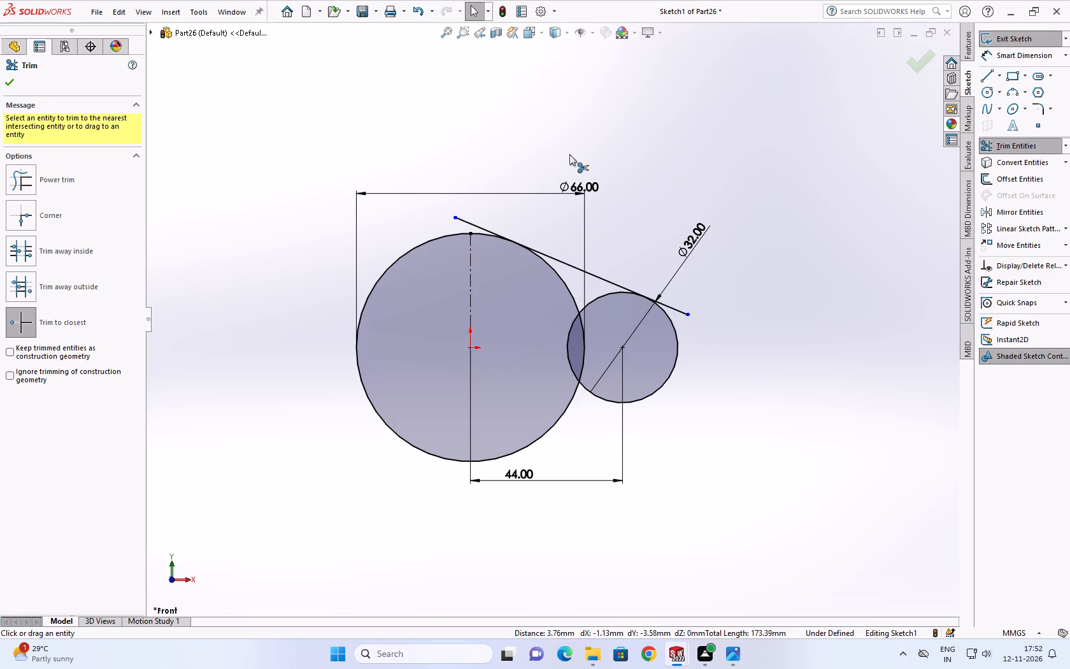
left_click(462, 218)
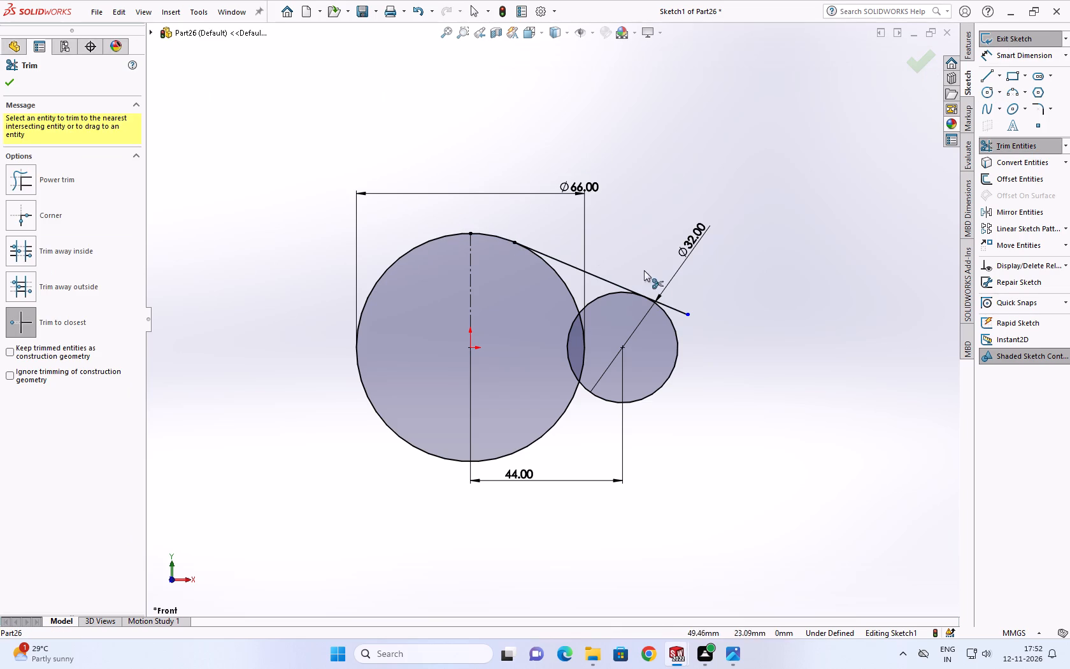
left_click(672, 306)
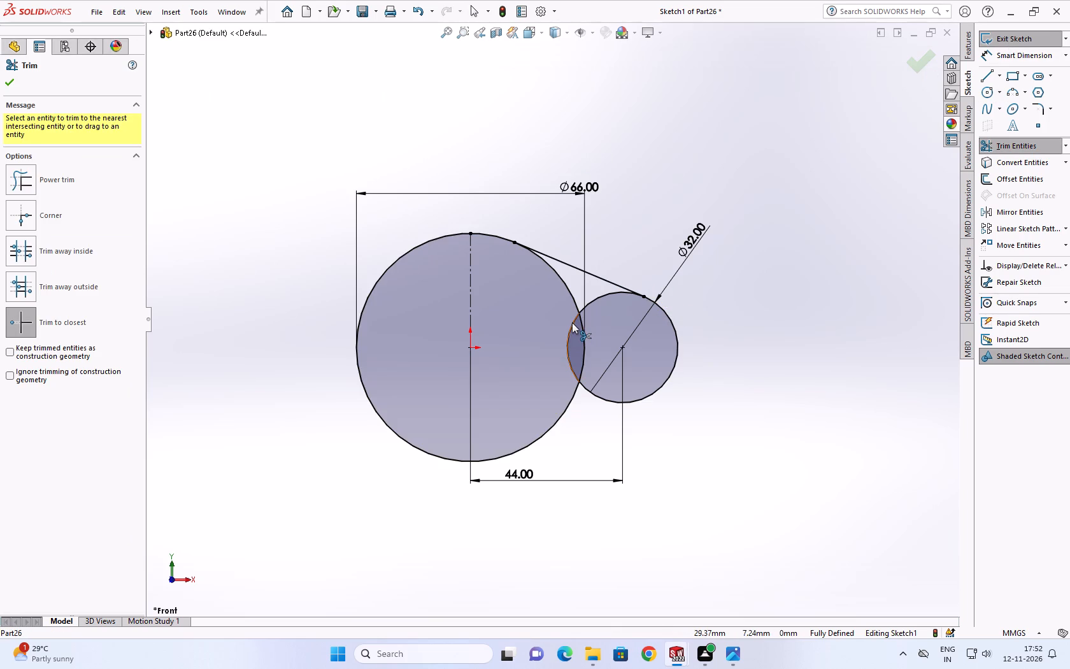
Sketch a horizontal centerline from the origin to the smaller circle's centre.
scroll(678, 191, "up", 3)
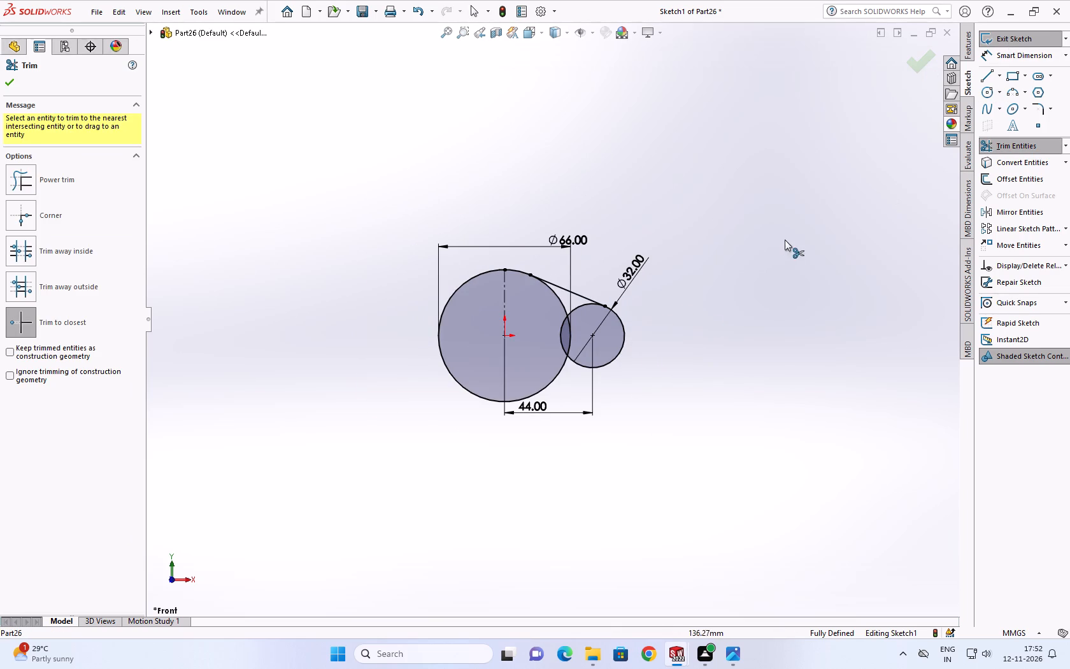
left_click(999, 71)
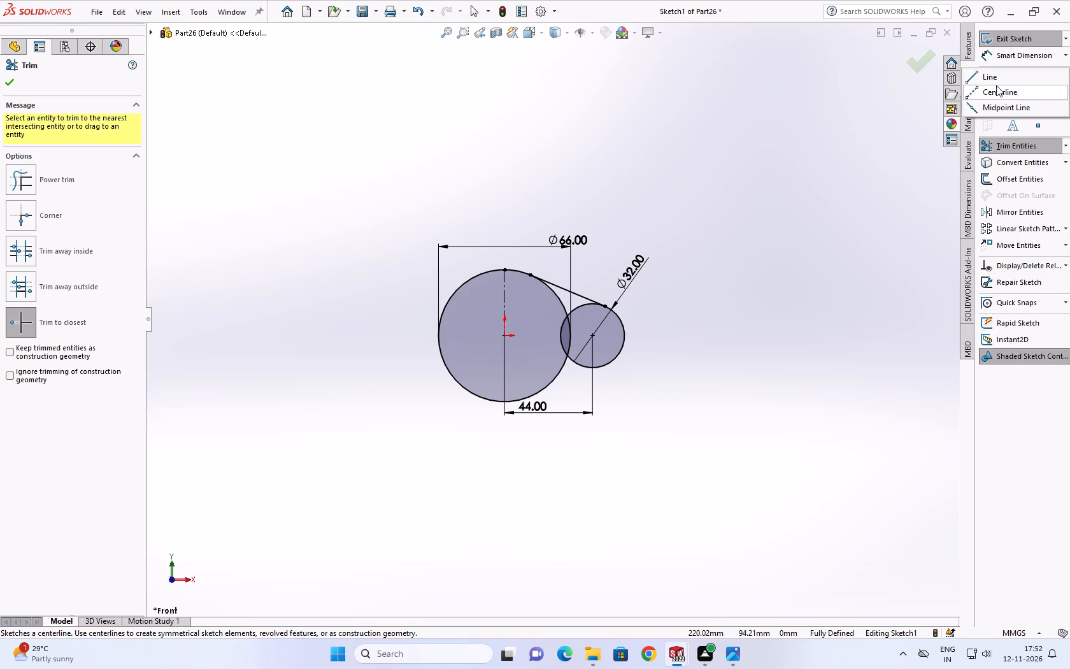
left_click(994, 92)
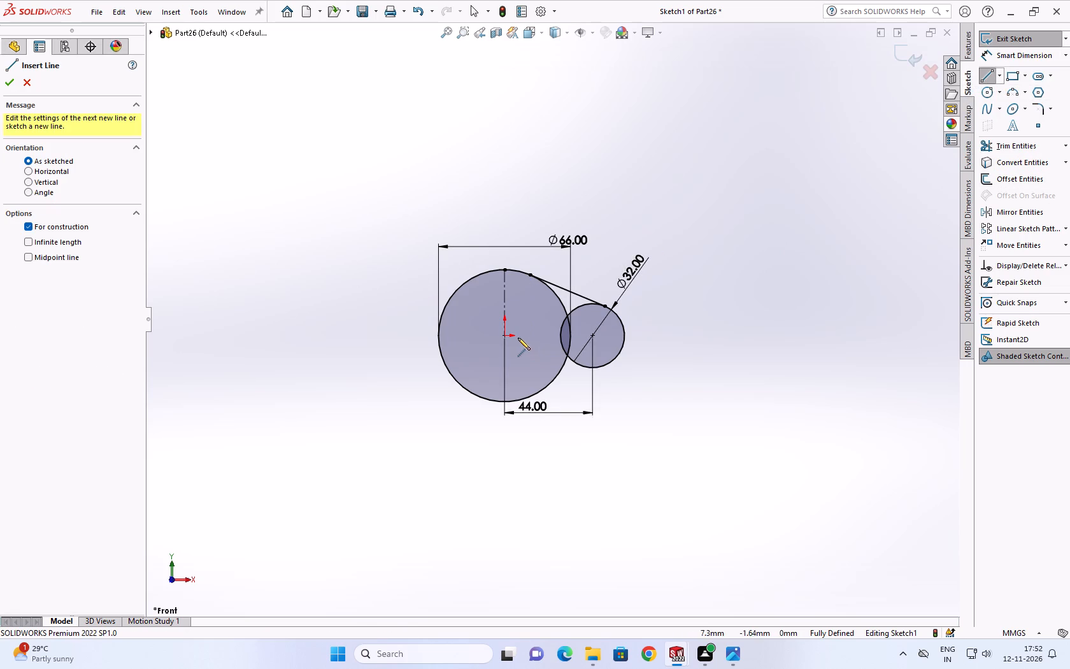
left_click(506, 334)
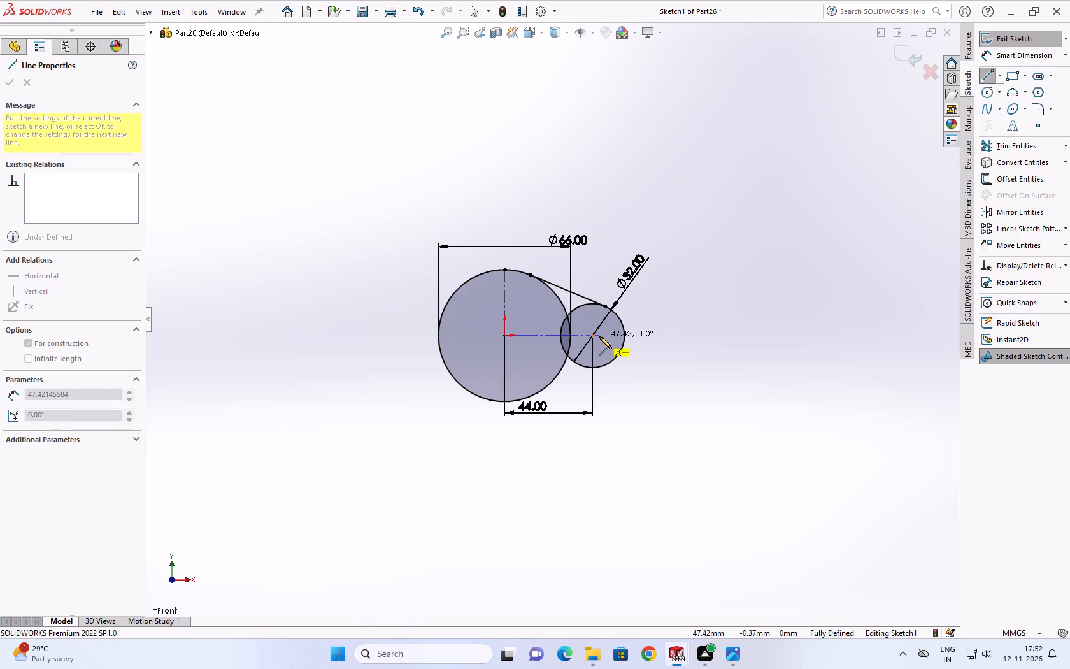
left_click(595, 338)
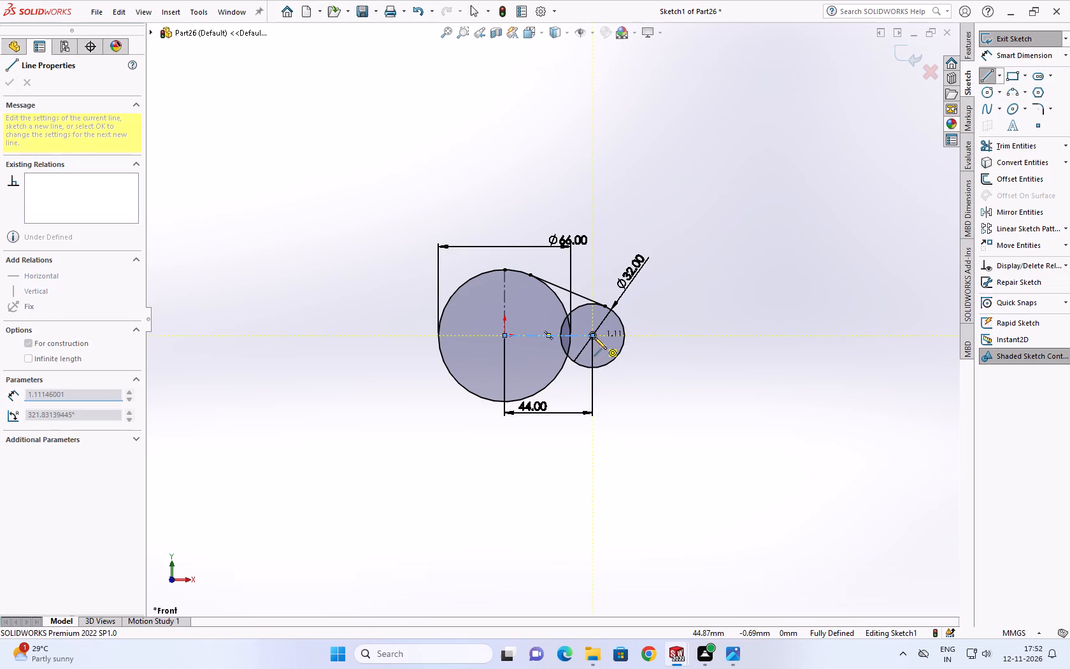
key("Escape")
Mirror the upper tangent line about the horizontal centerline, keeping the original, to form the lower tangent line.
scroll(636, 324, "down", 2)
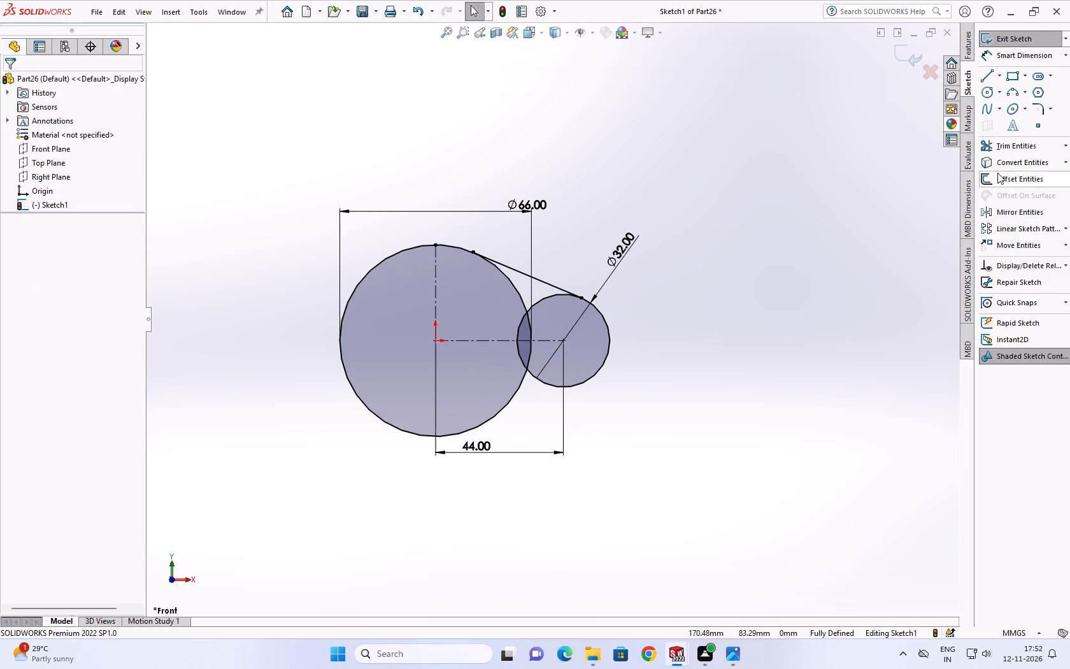
left_click(1007, 215)
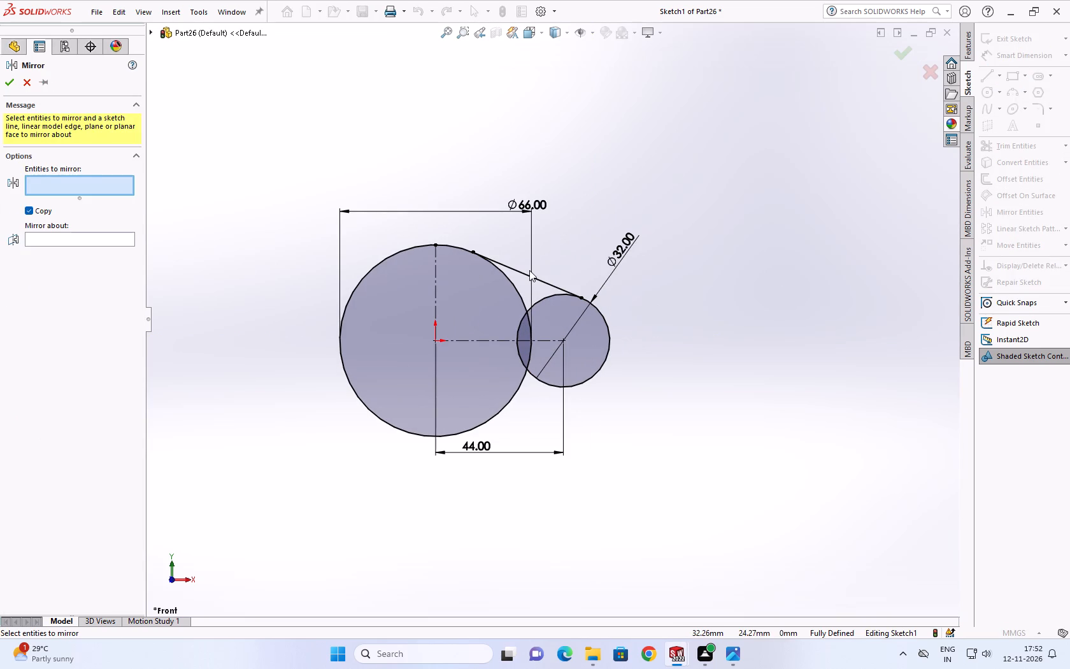
left_click(529, 273)
left_click(113, 238)
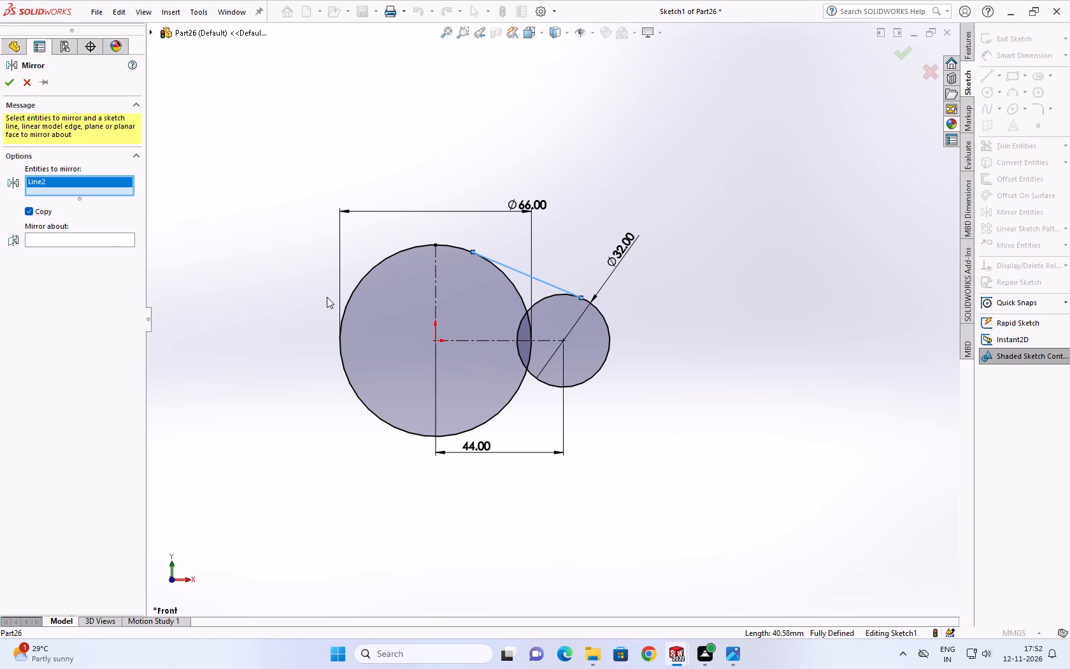
left_click(506, 340)
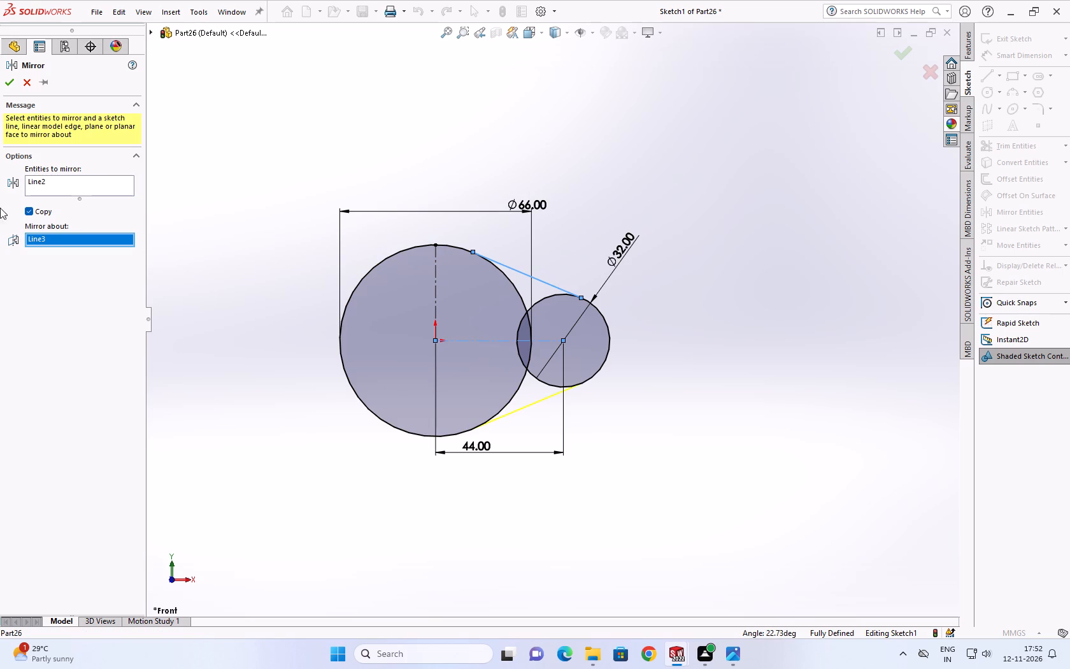
left_click(9, 83)
scroll(530, 380, "down", 1)
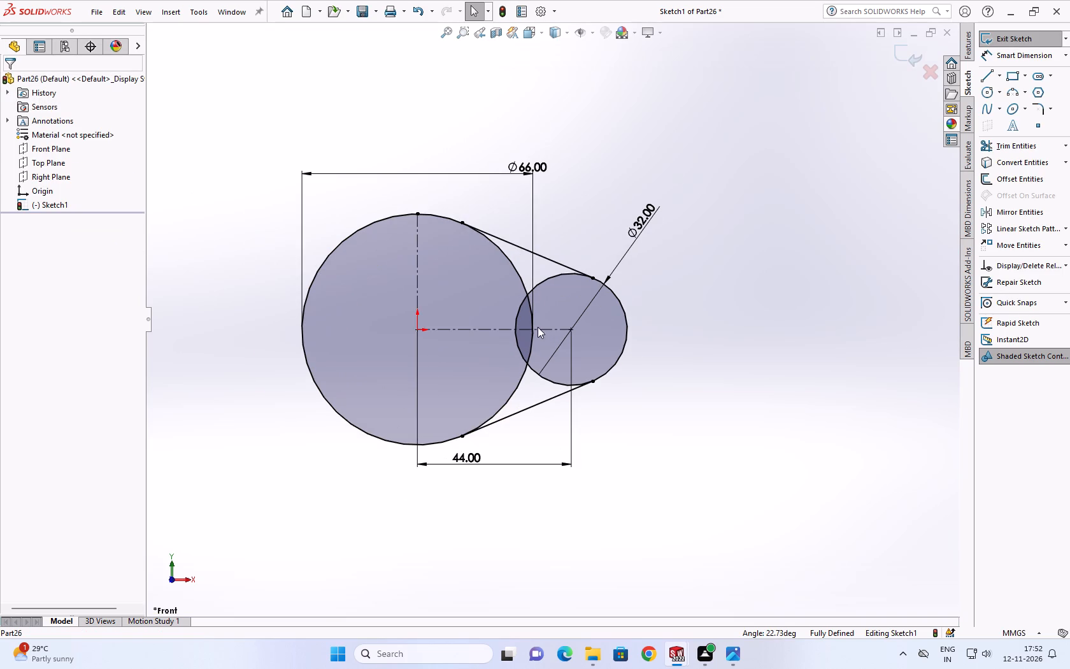
Trim away the inner arcs of the large and small circles that lie between the two tangent lines.
scroll(538, 327, "down", 2)
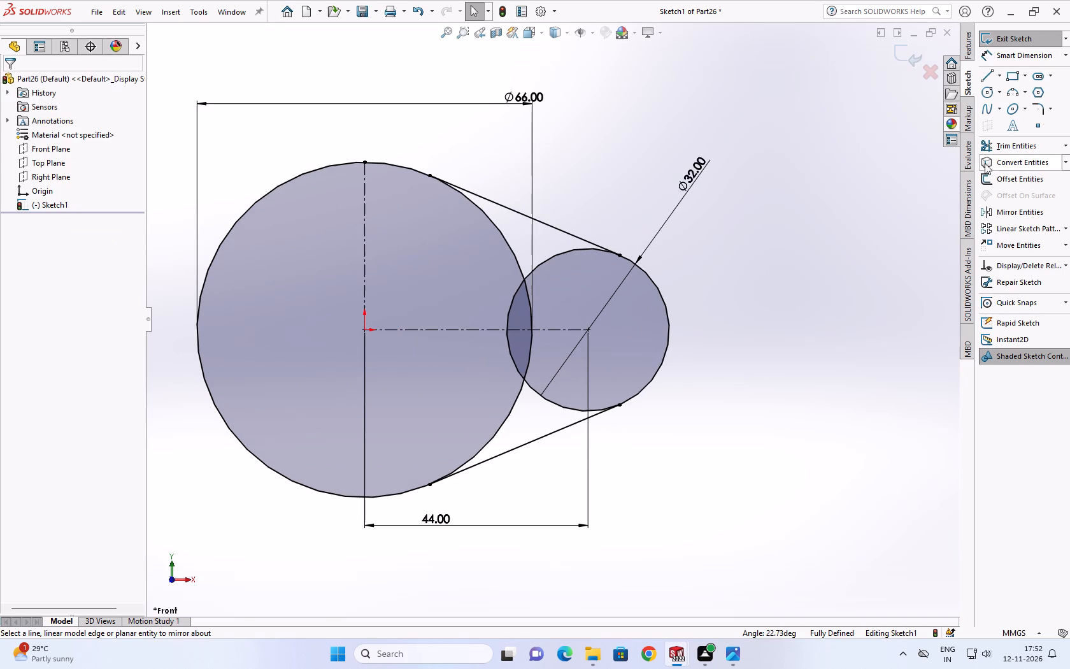
left_click(994, 152)
left_click(487, 219)
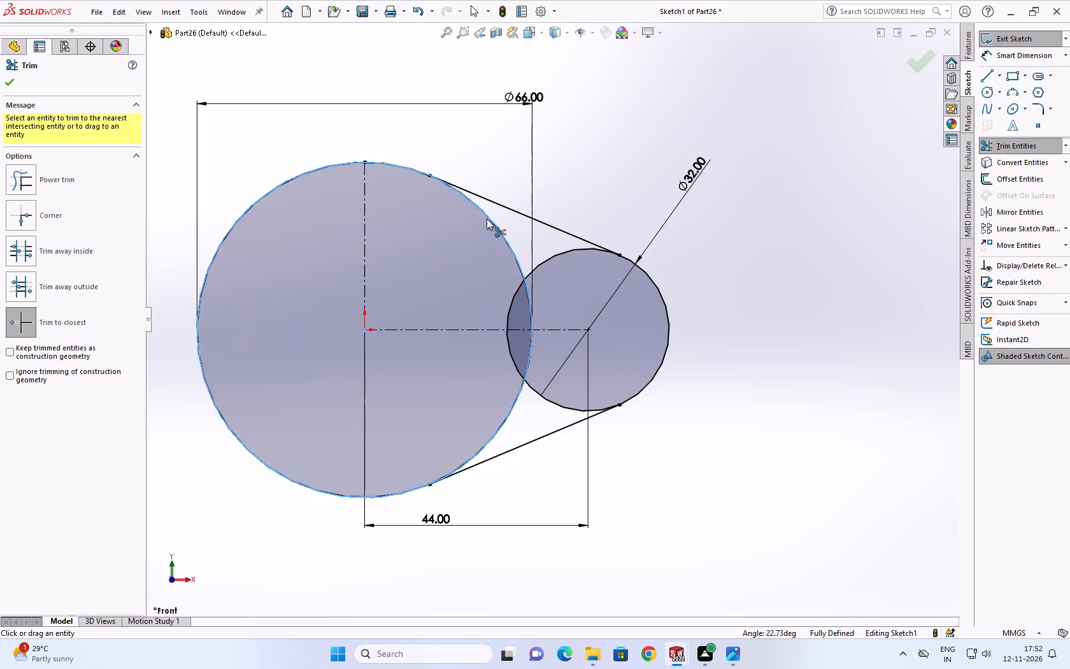
left_click(515, 289)
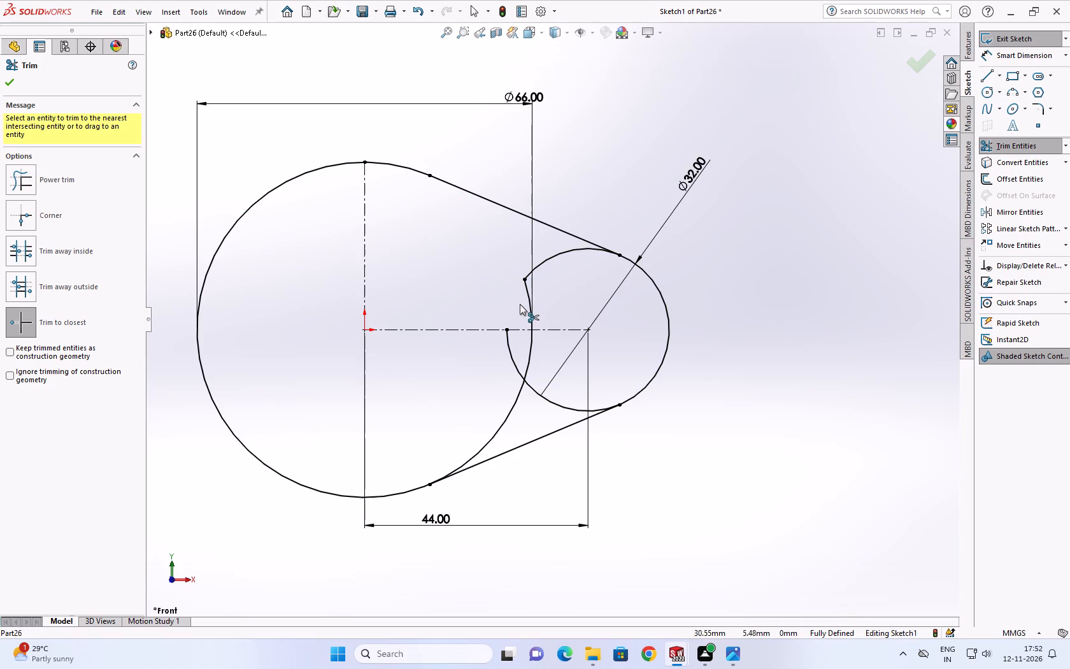
left_click(528, 273)
left_click(529, 291)
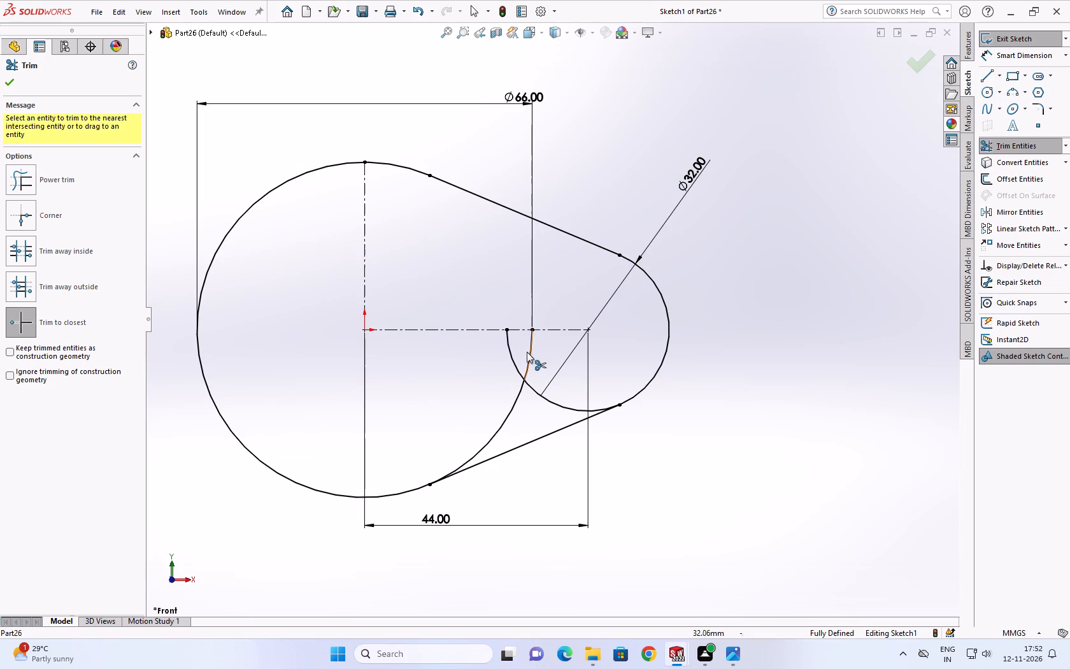
left_click(524, 355)
left_click(531, 357)
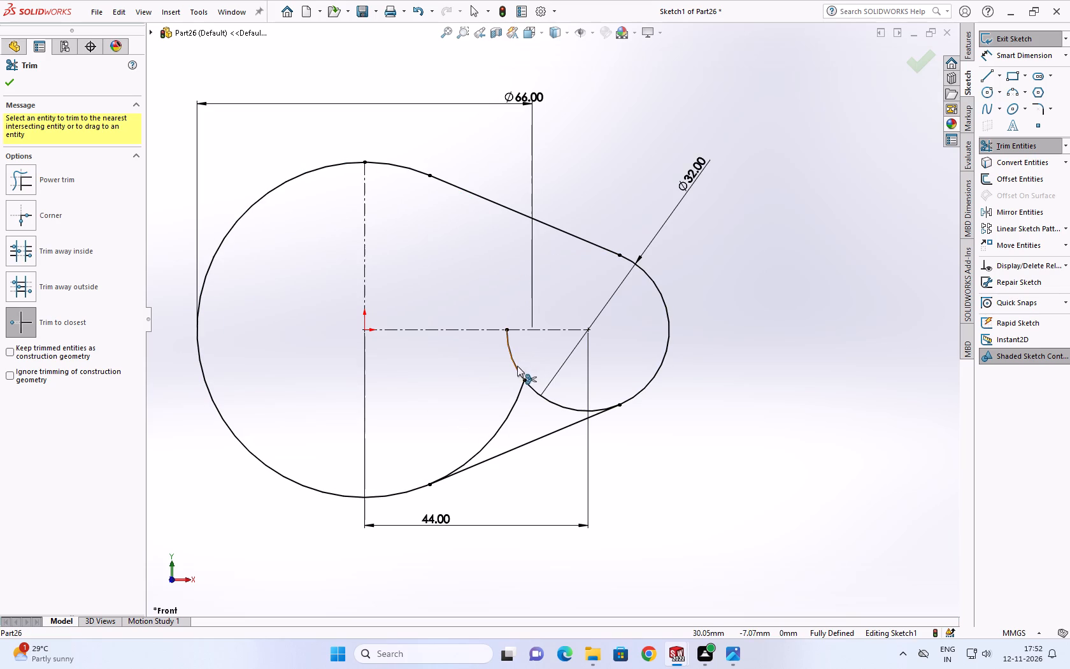
left_click(517, 366)
left_click(522, 392)
left_click(533, 391)
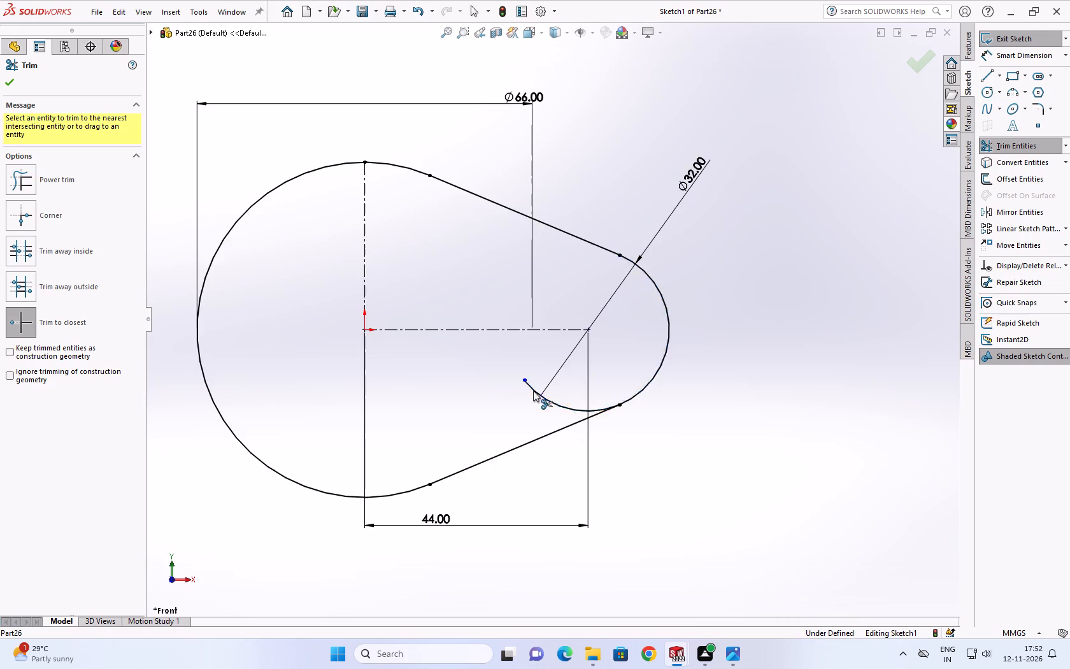
Mirror both tangent lines and the small end arc about the vertical centerline, keeping the originals.
scroll(448, 377, "up", 3)
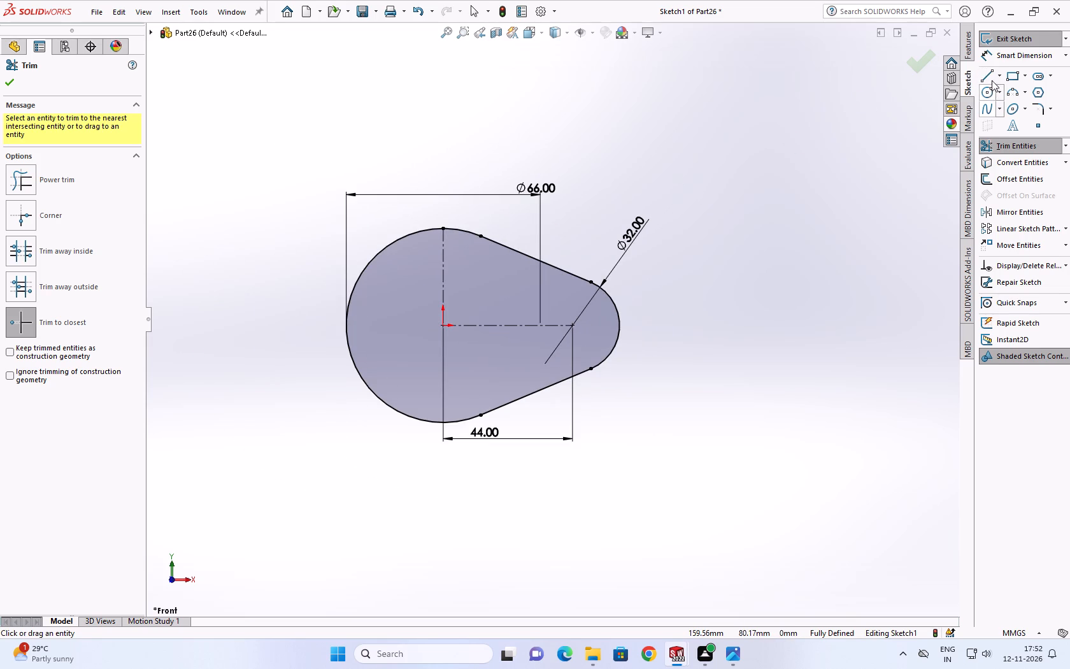
left_click(1005, 220)
left_click(529, 254)
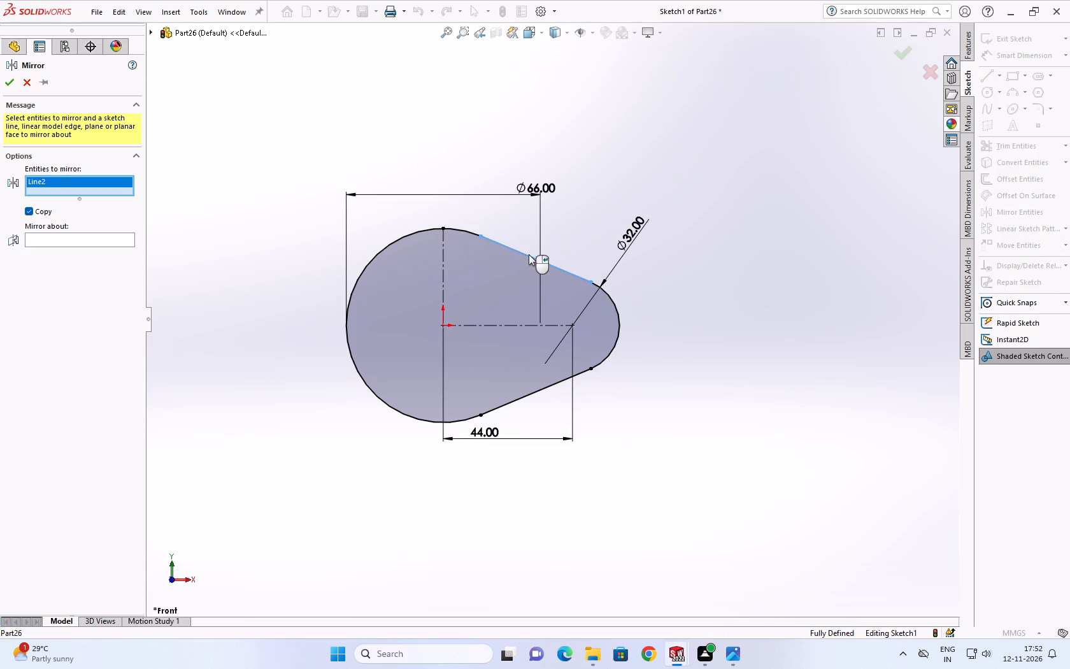
left_click(545, 385)
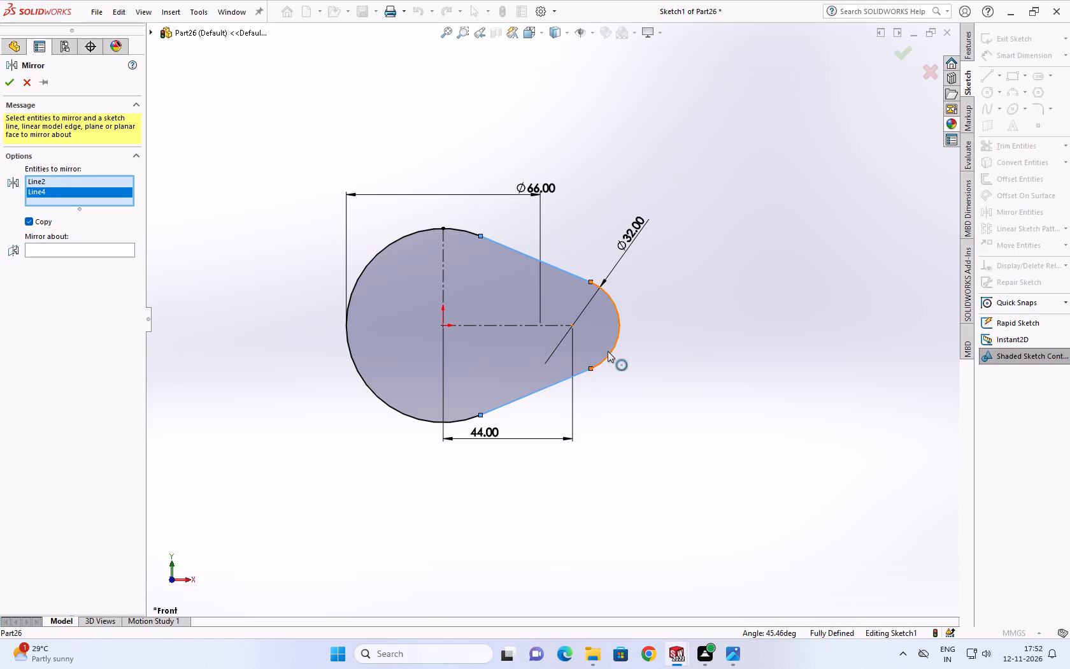
left_click(608, 351)
left_click(70, 262)
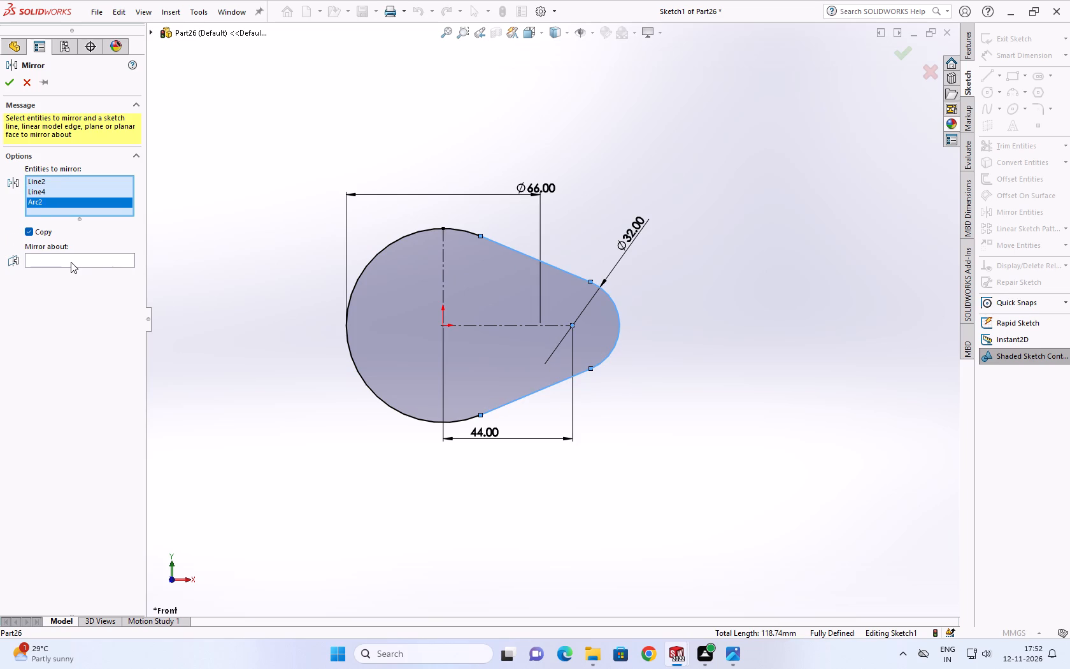
left_click(443, 271)
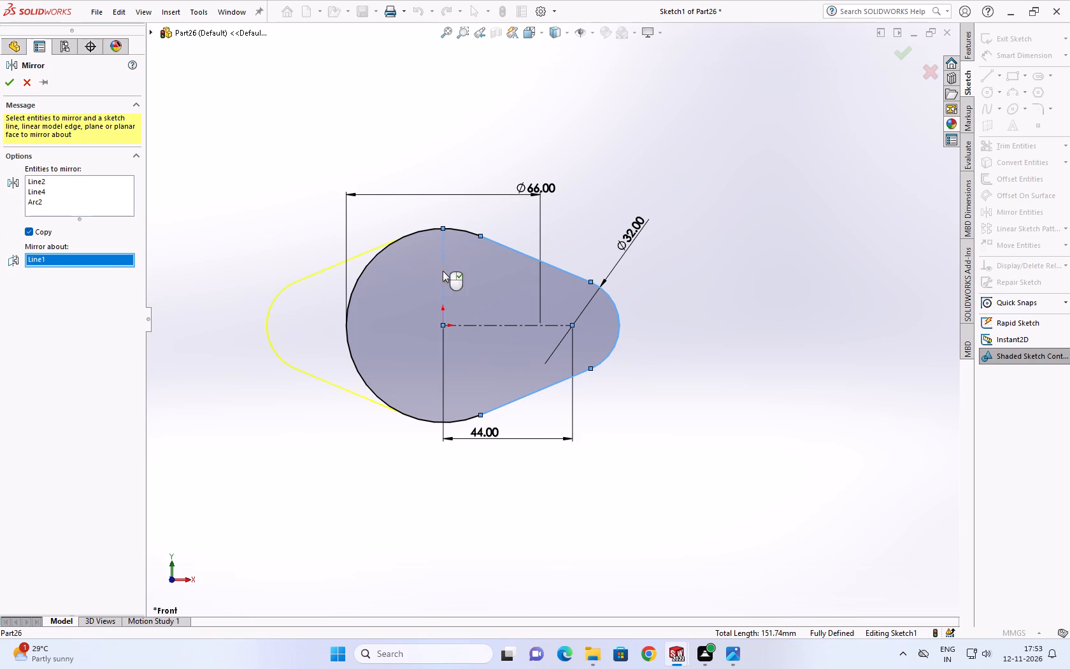
left_click(10, 81)
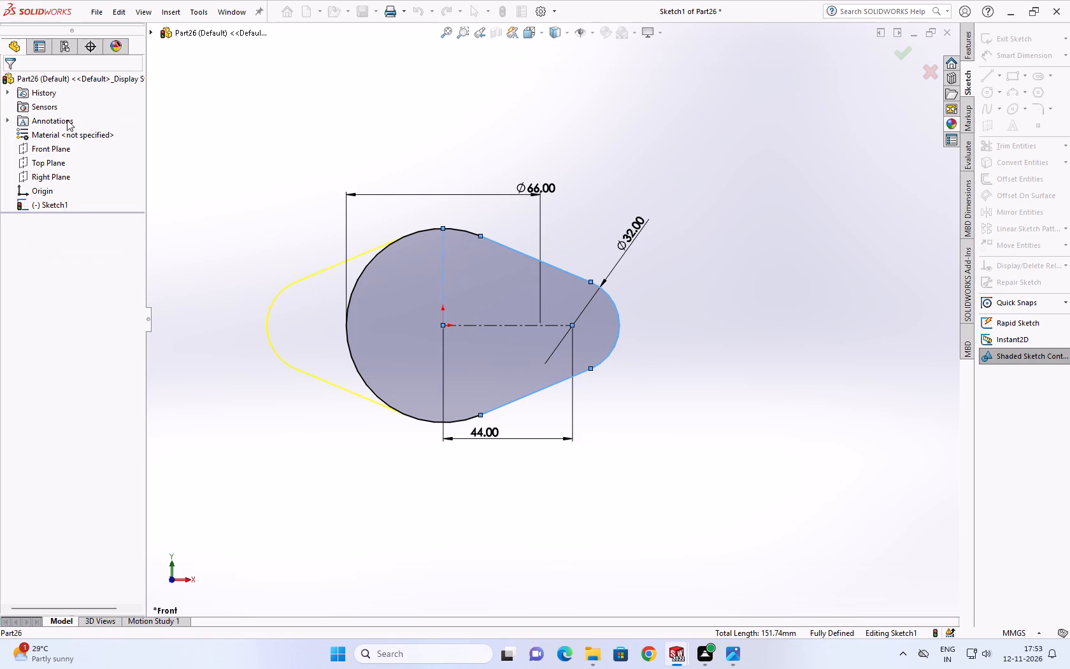
Trim away the large circle's remaining left arc that lies inside the mirrored half of the outline.
scroll(474, 292, "down", 1)
scroll(474, 292, "up", 5)
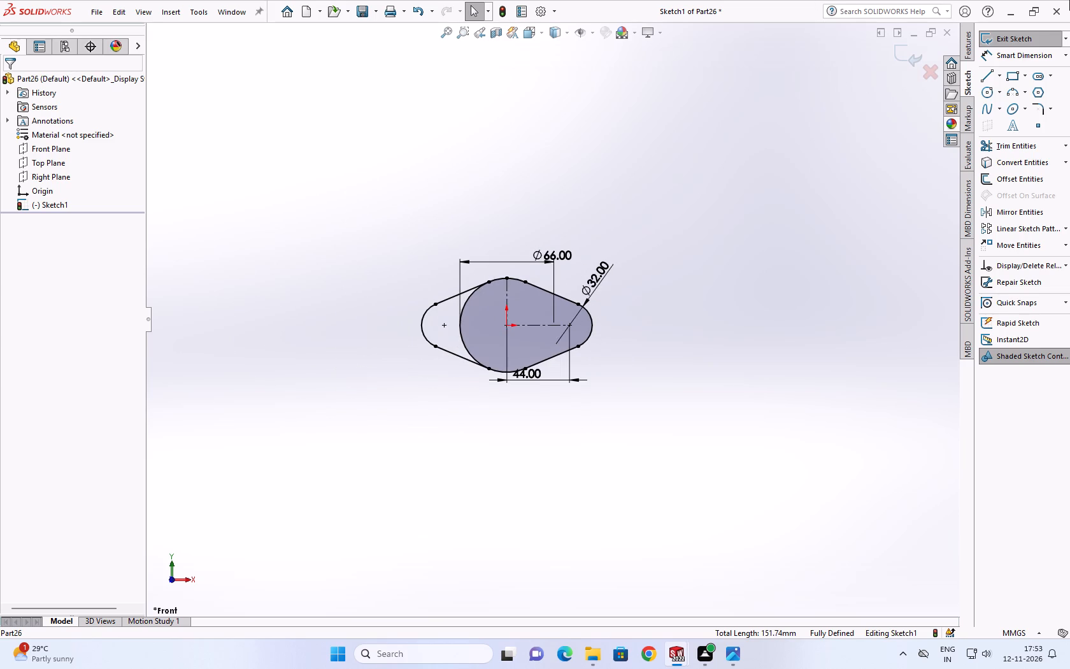
left_click(992, 140)
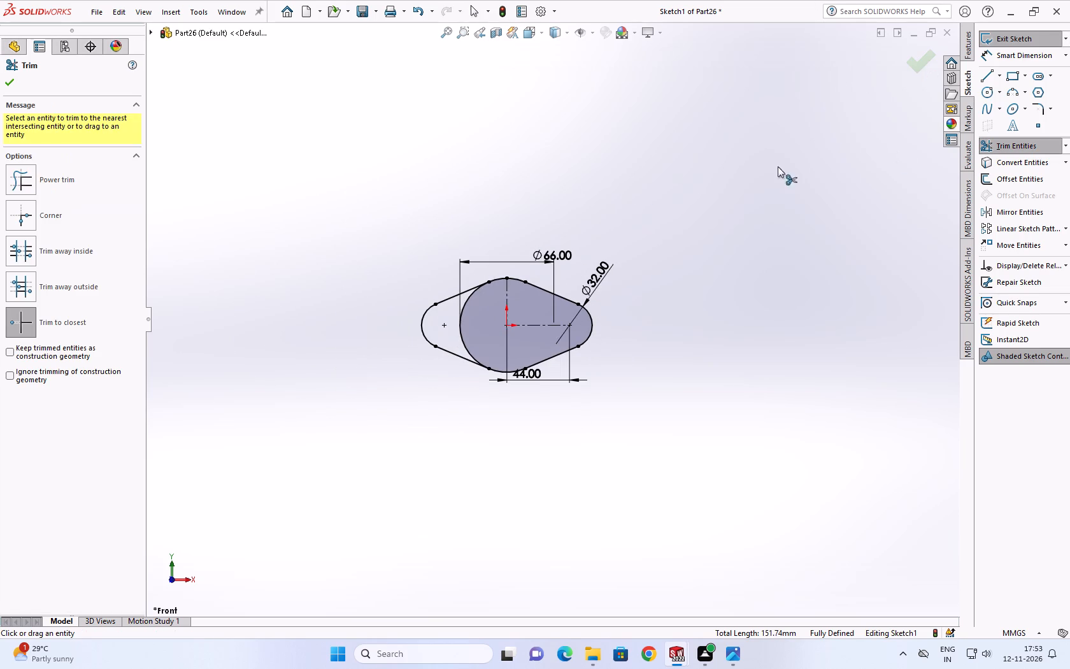
left_click(462, 332)
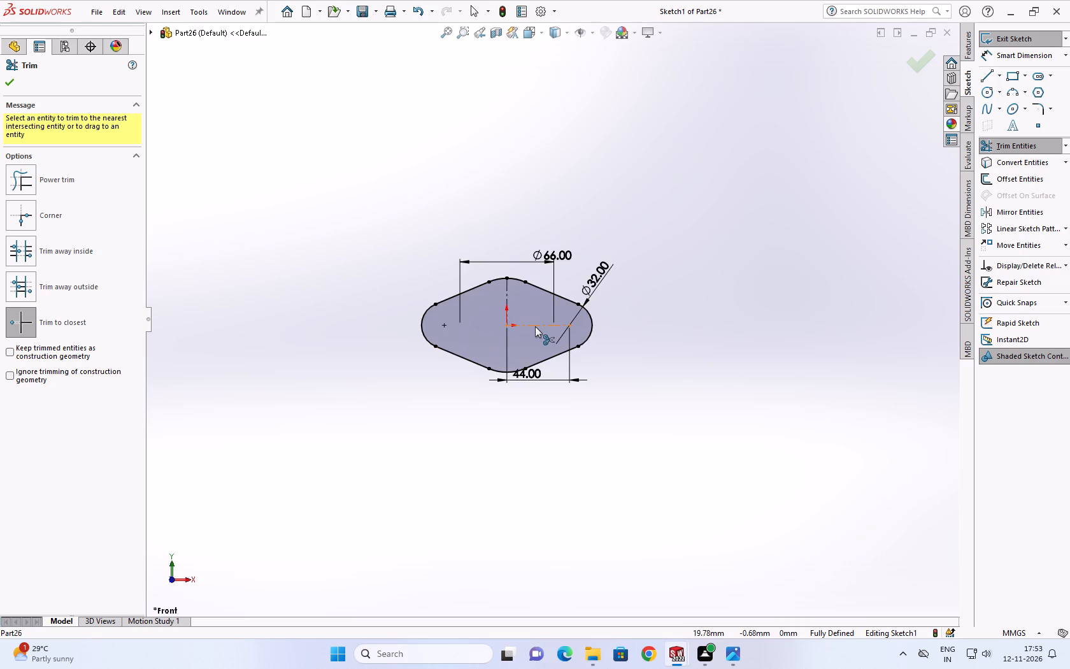
Sketch two hole circles centred on the flange's left and right end arcs, about 10.5 mm and 10 mm in diameter.
scroll(543, 318, "down", 2)
scroll(414, 306, "down", 2)
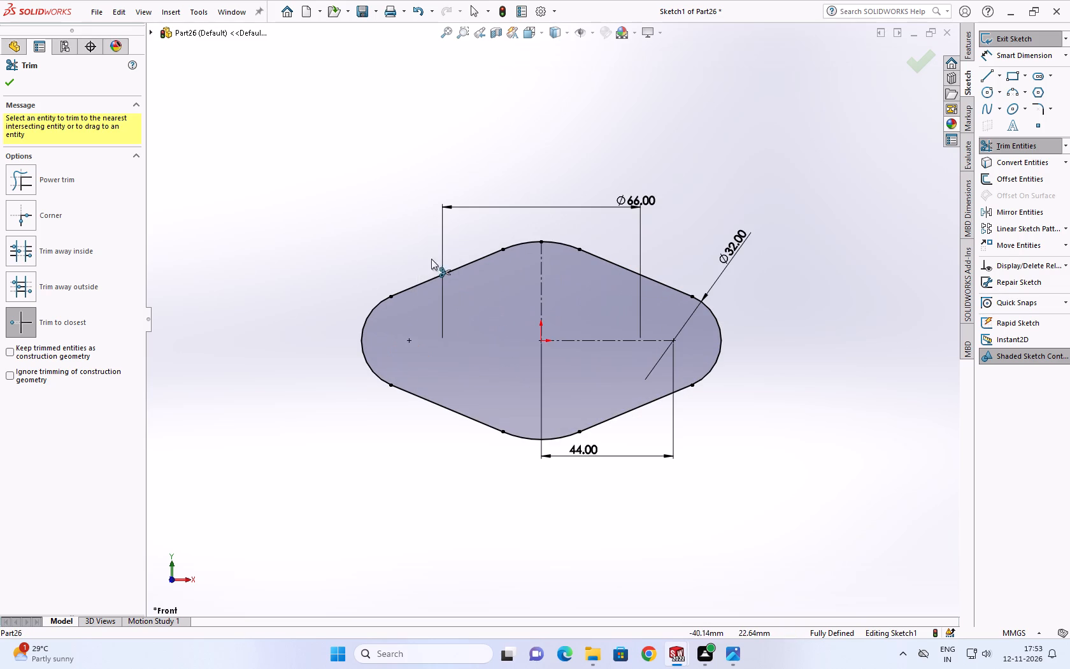
left_click(987, 92)
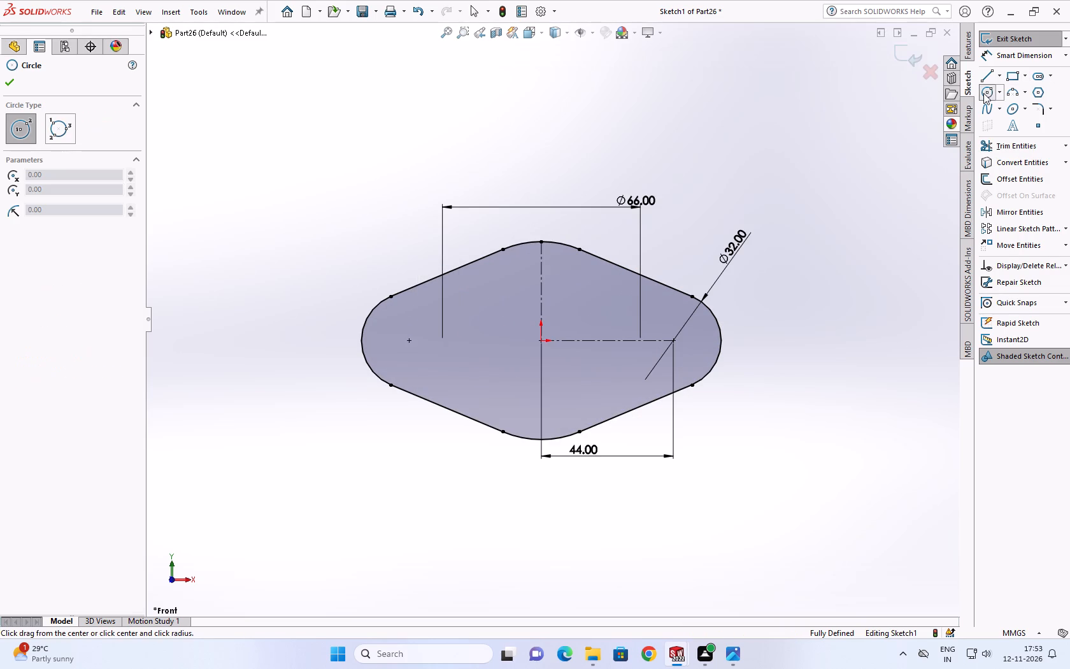
left_click(408, 344)
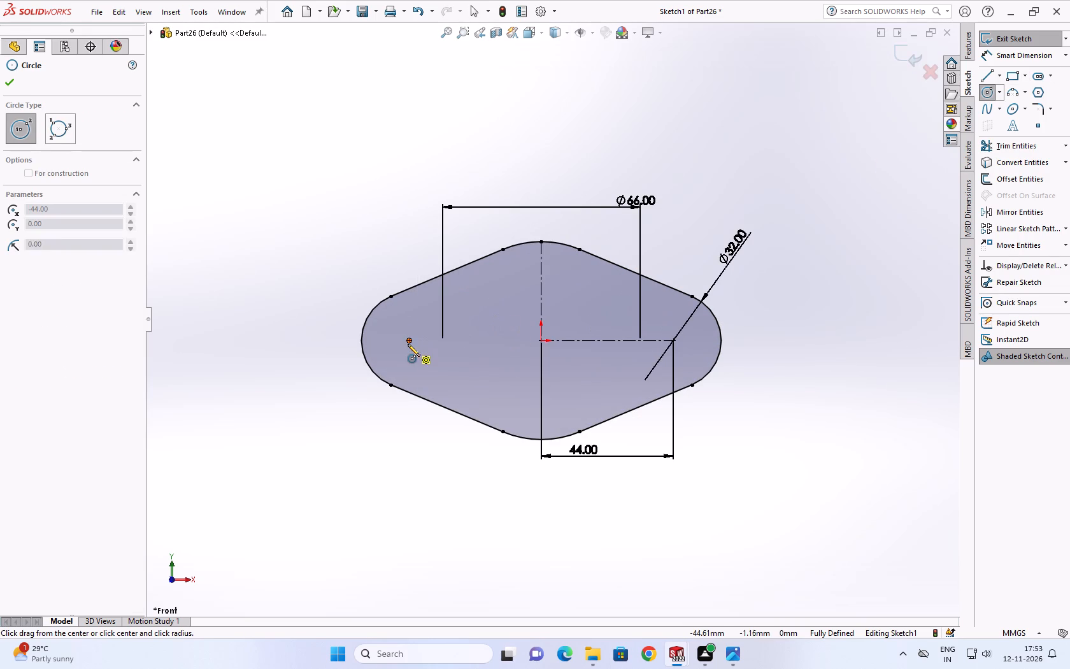
left_click(401, 354)
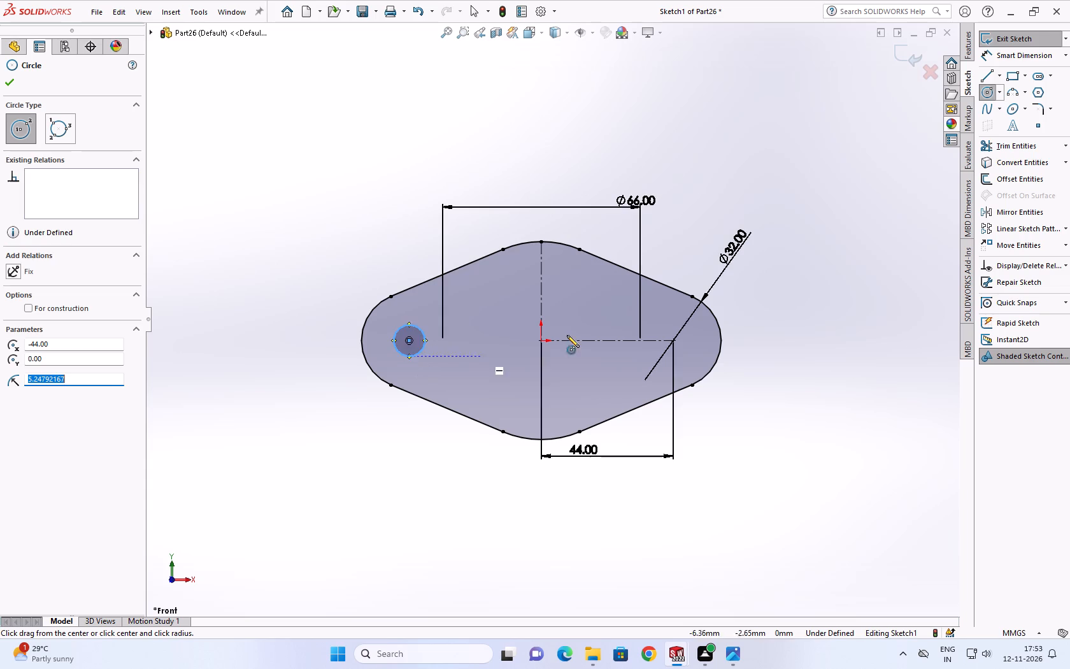
left_click(674, 343)
left_click(666, 354)
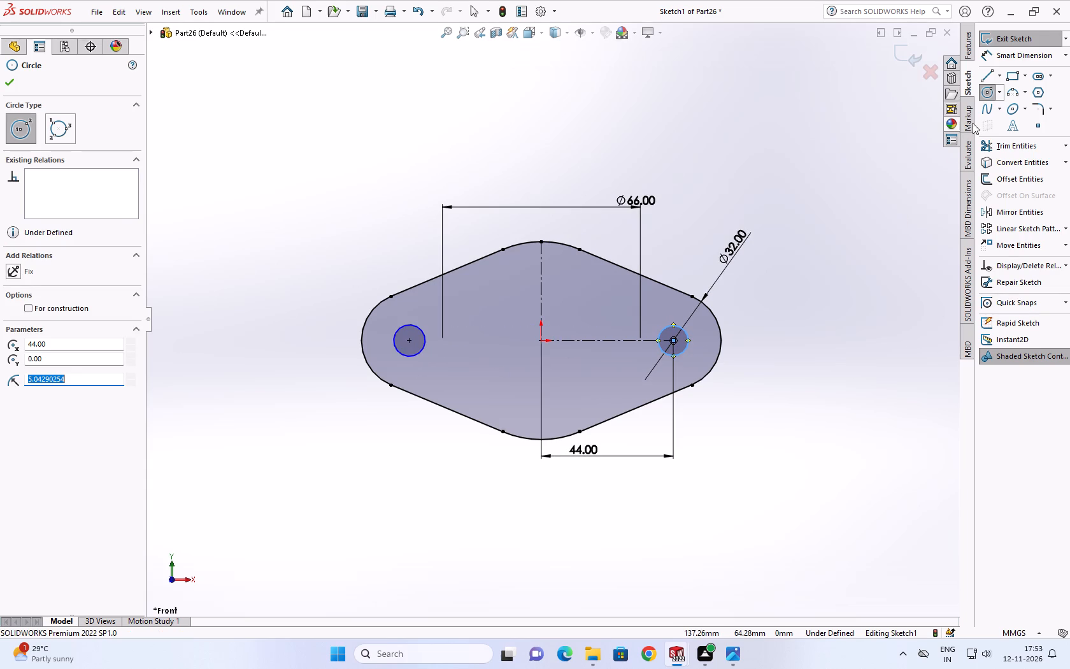
Dimension the left hole circle to a 12 mm diameter, consulting the reference drawing for the hole size.
left_click(990, 55)
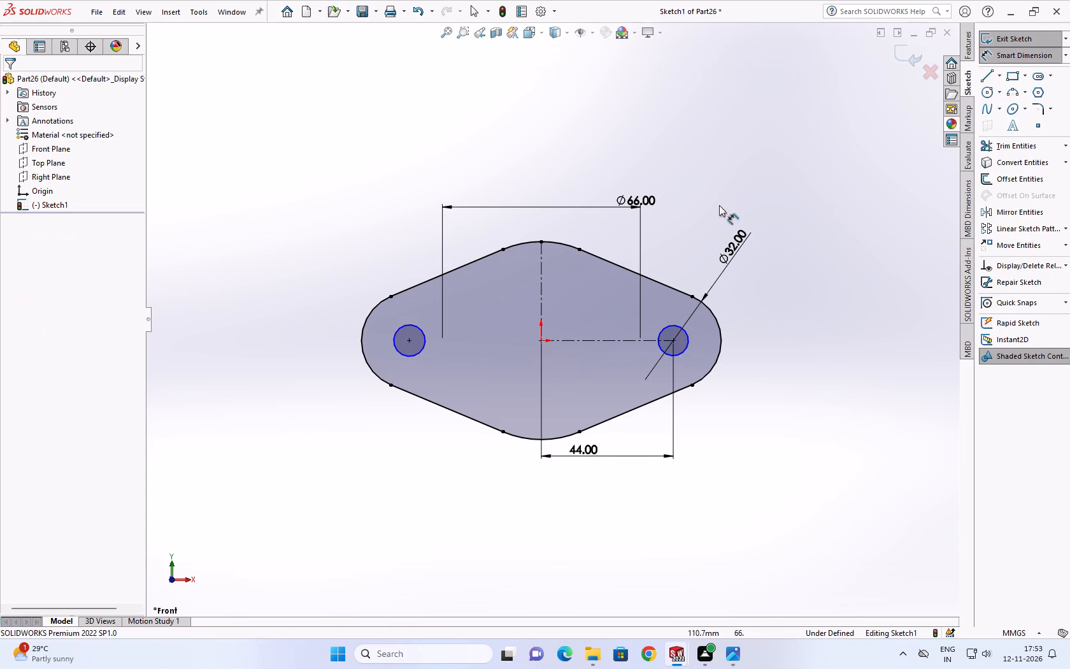
left_click(411, 324)
left_click(376, 275)
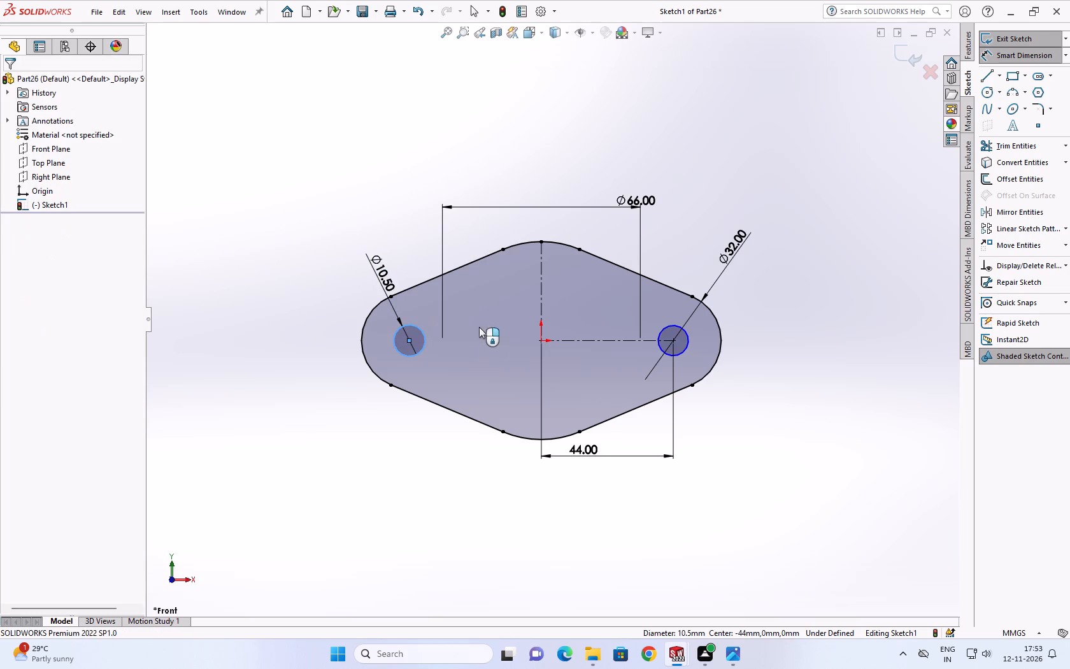
left_click(732, 651)
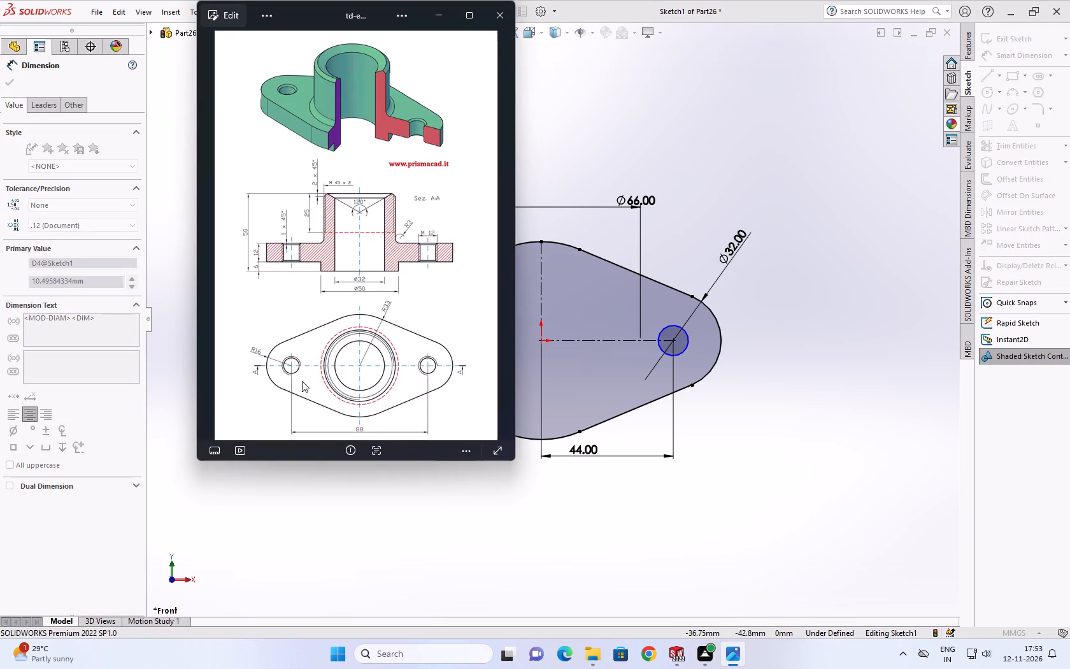
scroll(376, 380, "down", 2)
scroll(285, 298, "down", 6)
left_click(566, 140)
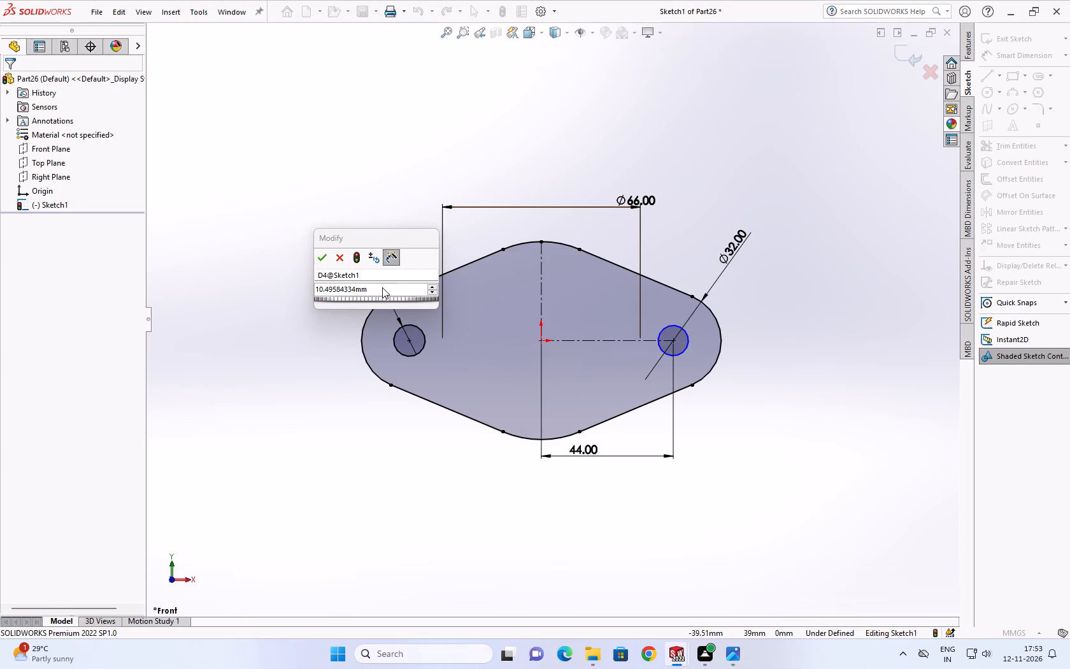
left_click(382, 287)
type("12")
key("Return")
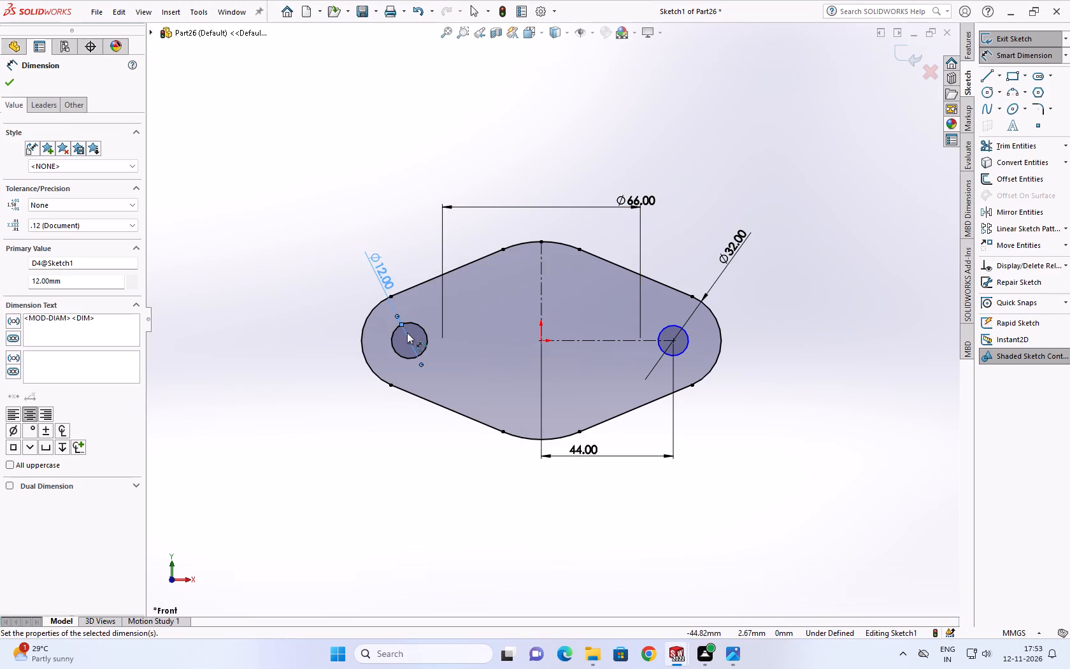
Dimension the right hole circle to a 12 mm diameter.
left_click(425, 328)
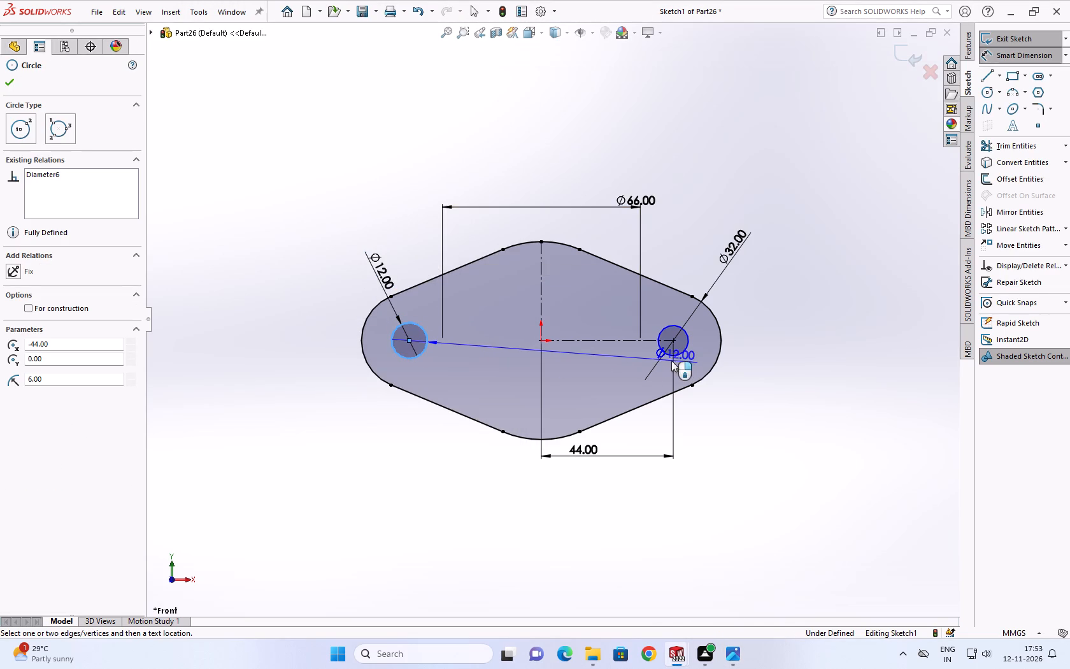
key("Escape")
left_click(664, 350)
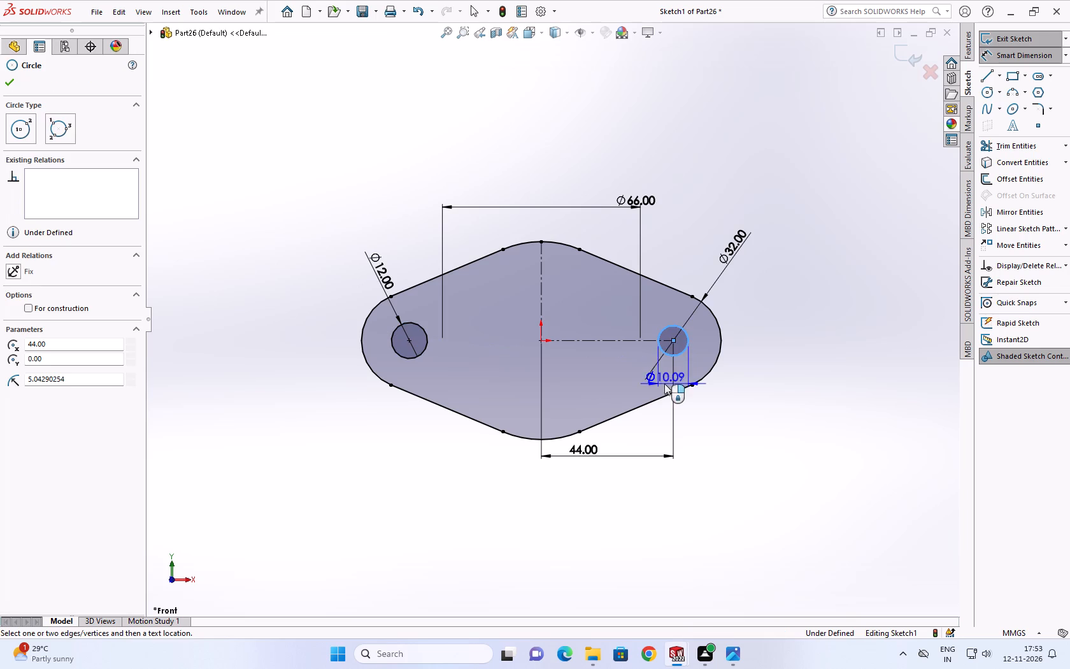
left_click(718, 394)
type("12")
key("Return")
key("Escape")
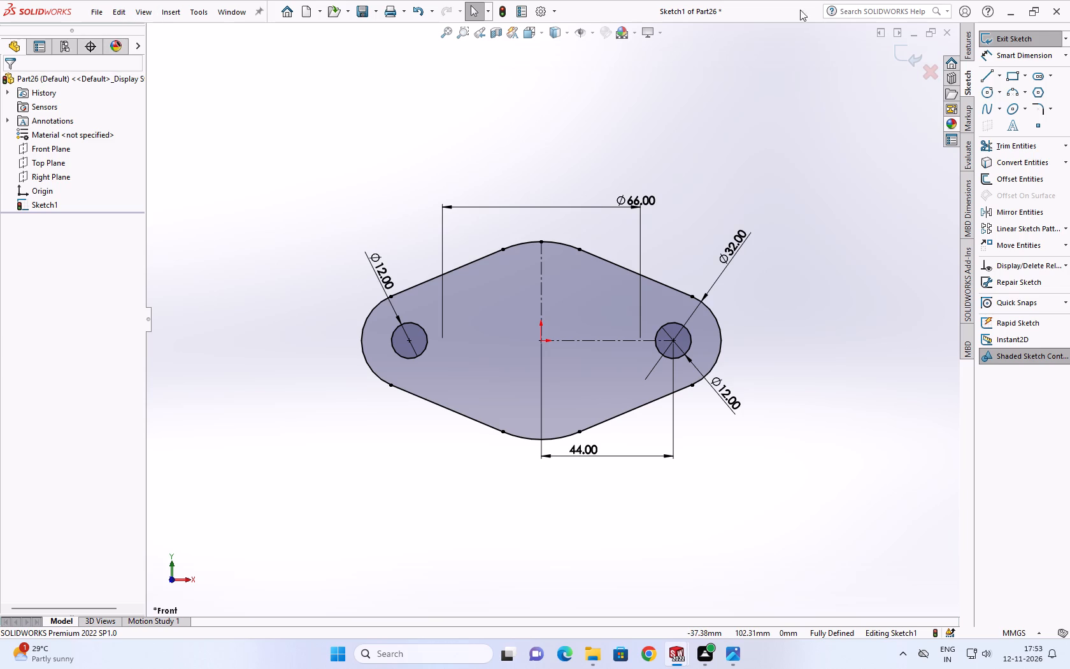
Extrude the flange outline sketch 12 mm with a Mid Plane end condition, consulting the reference drawing for the thickness.
left_click(969, 52)
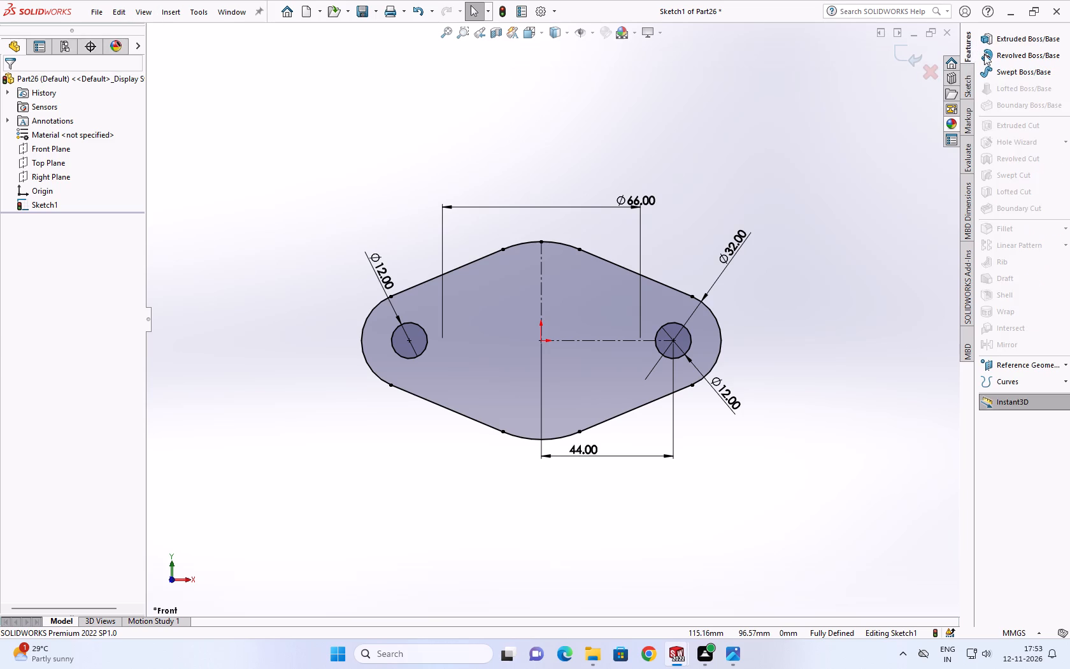
left_click(1006, 38)
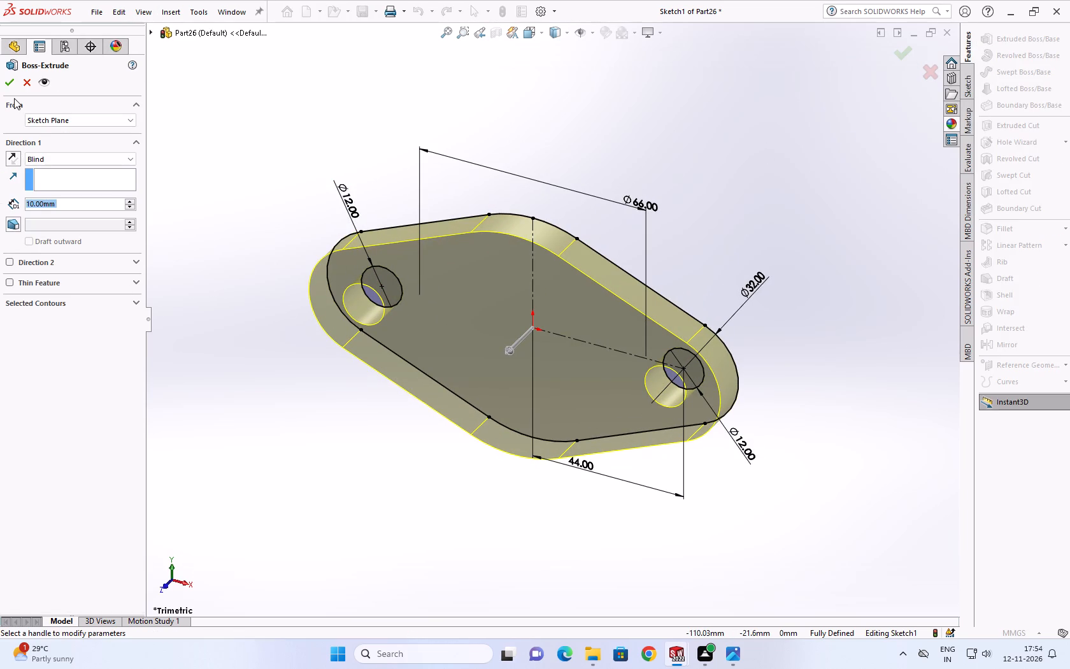
left_click(40, 161)
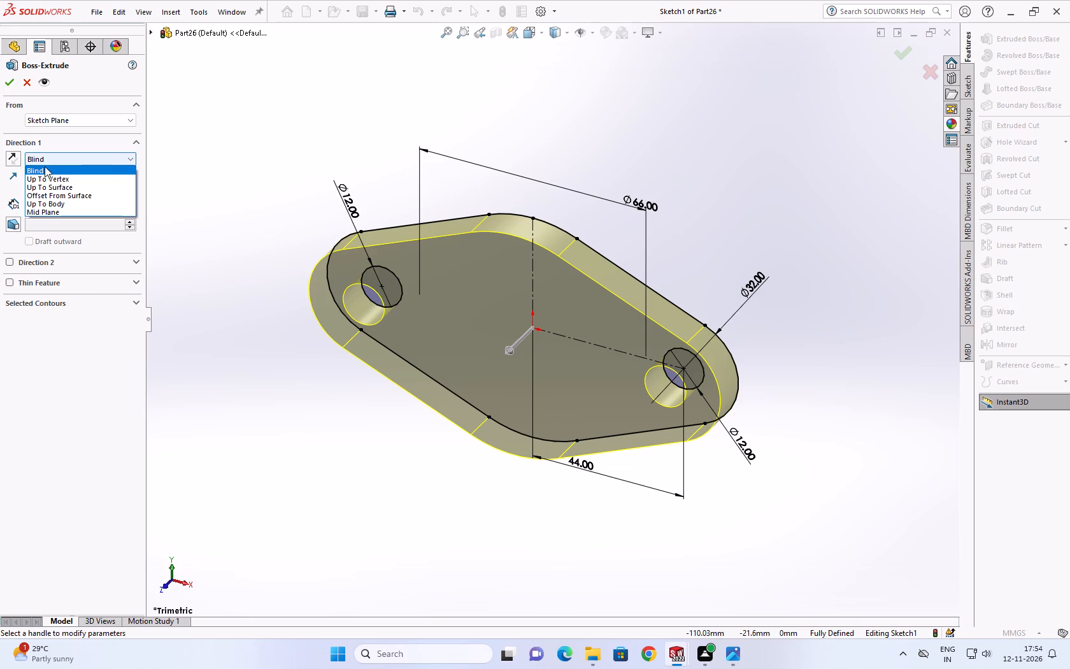
left_click(45, 212)
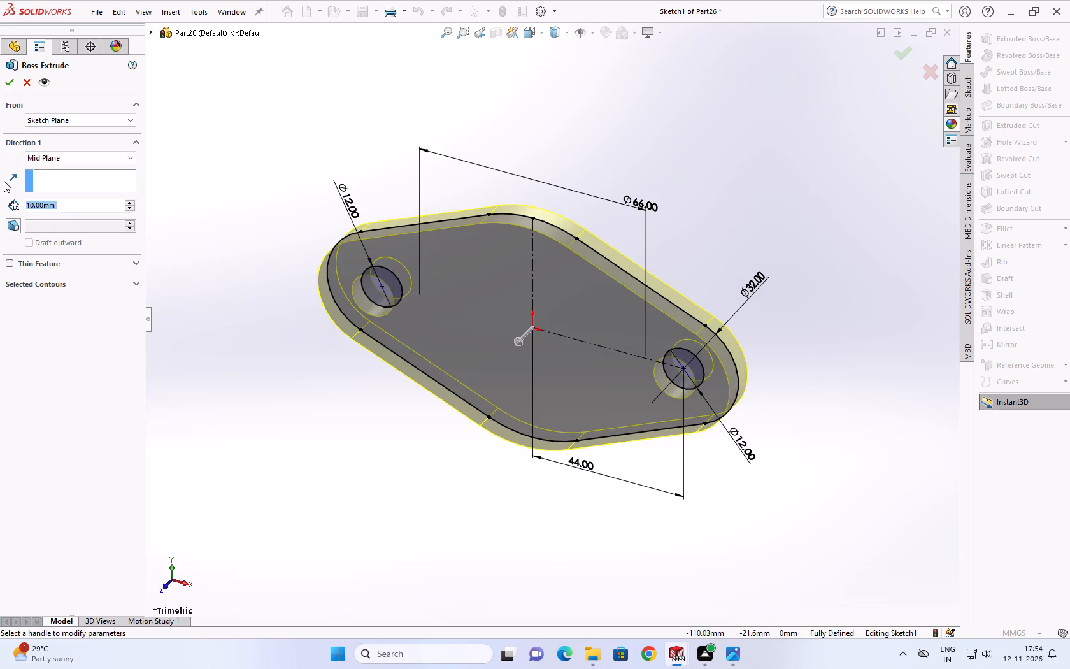
left_click(731, 655)
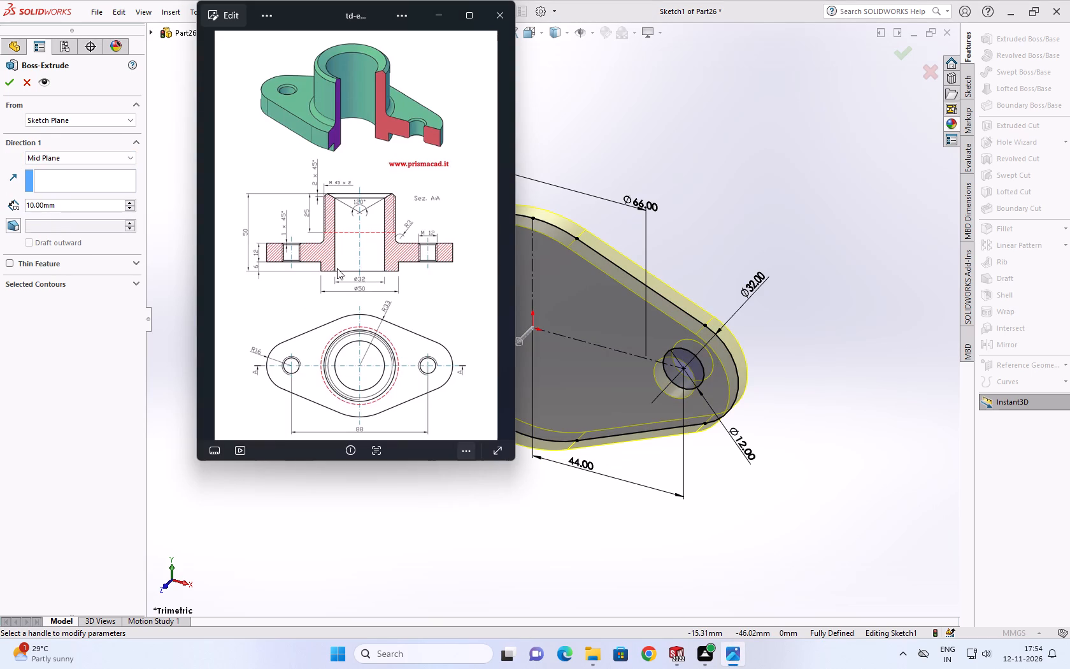
double_click(59, 205)
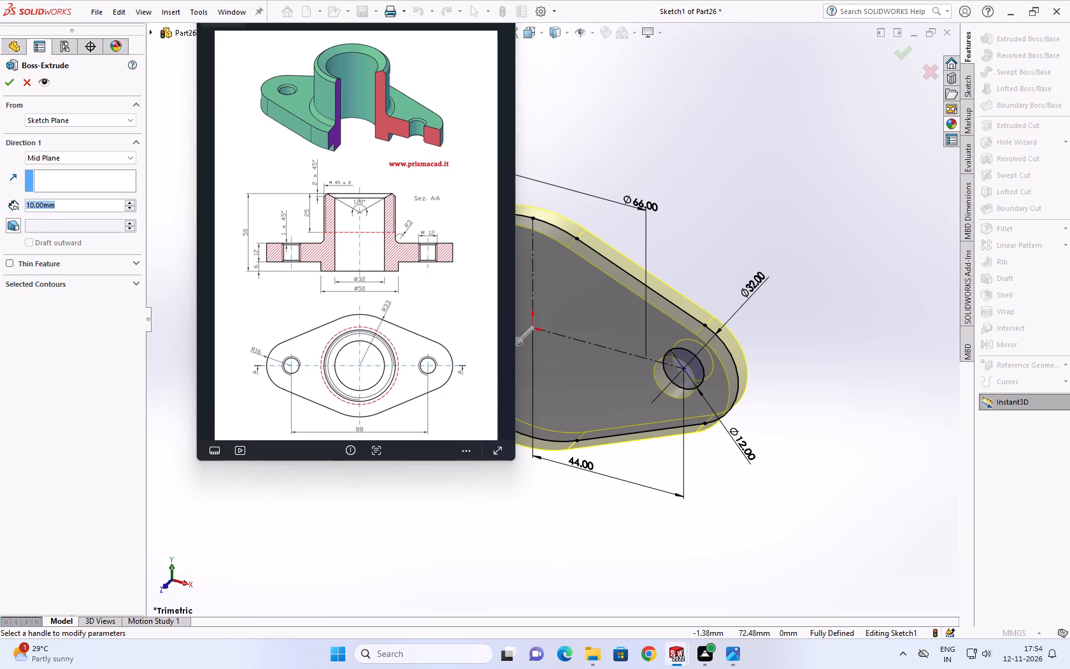
type("12")
key("Return")
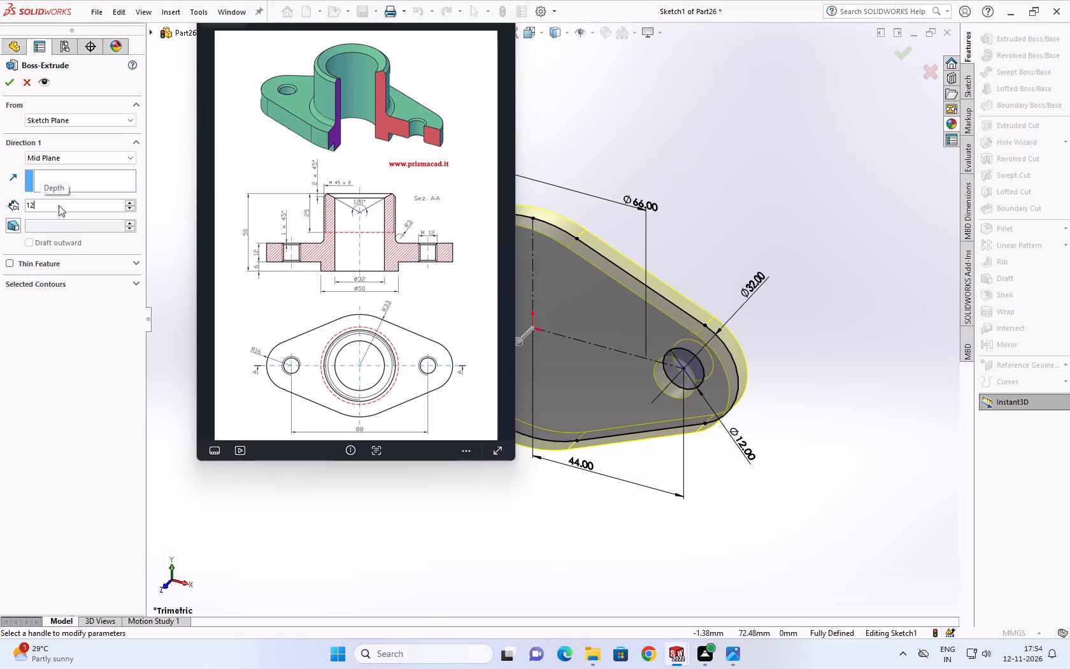
left_click(2, 87)
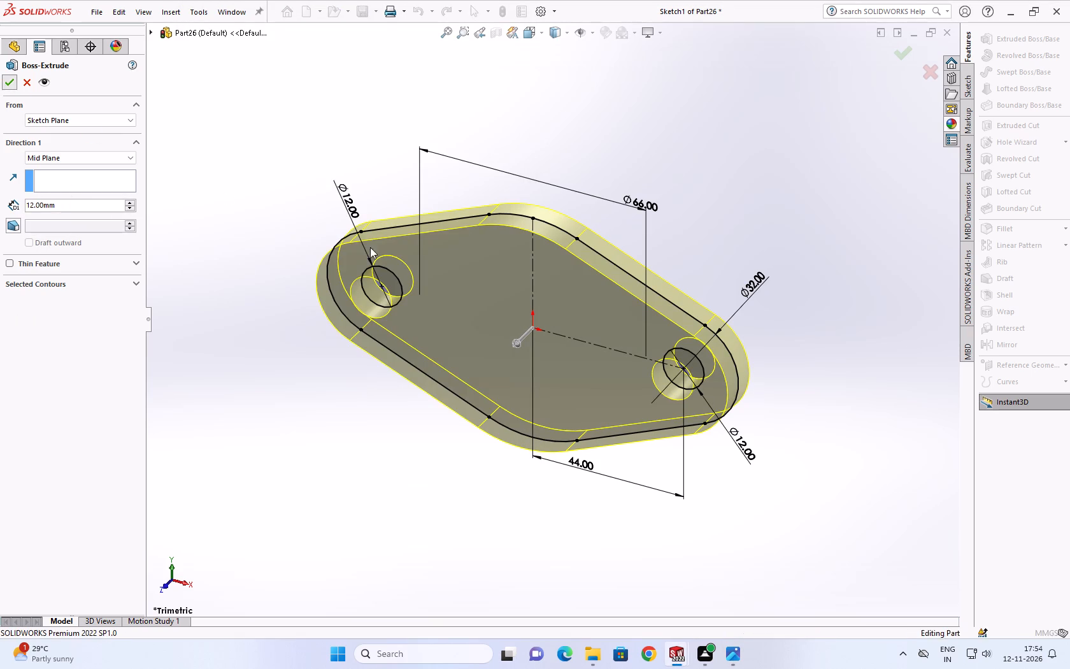
Start a sketch on the flange's front face and draw two concentric circles at the origin, about 44 mm and 31 mm in diameter.
left_click(532, 314)
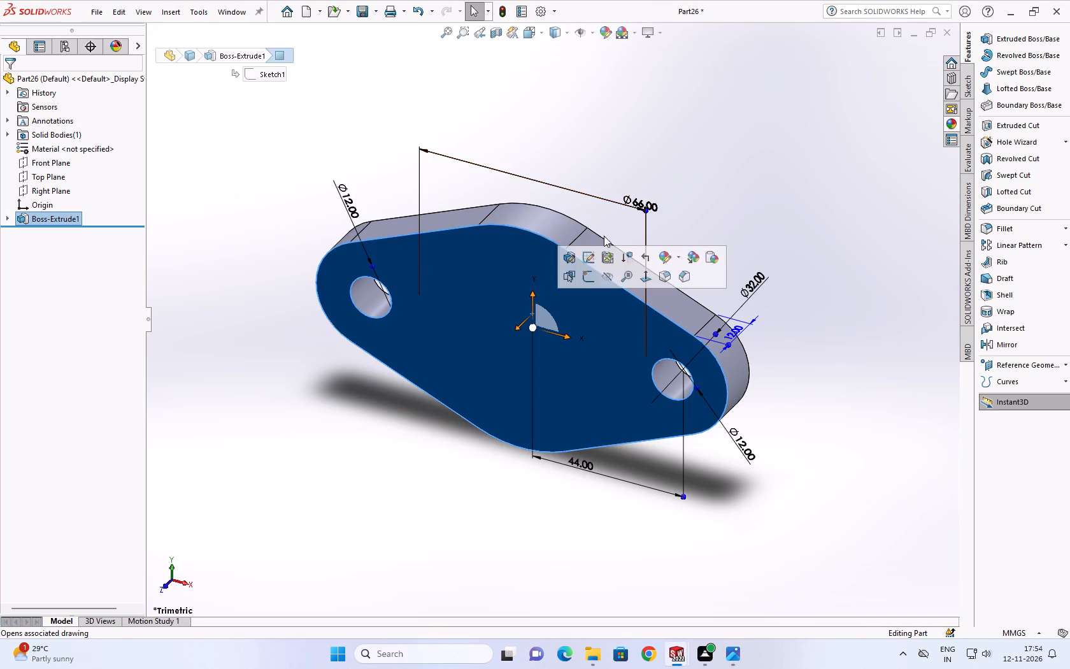
left_click(590, 273)
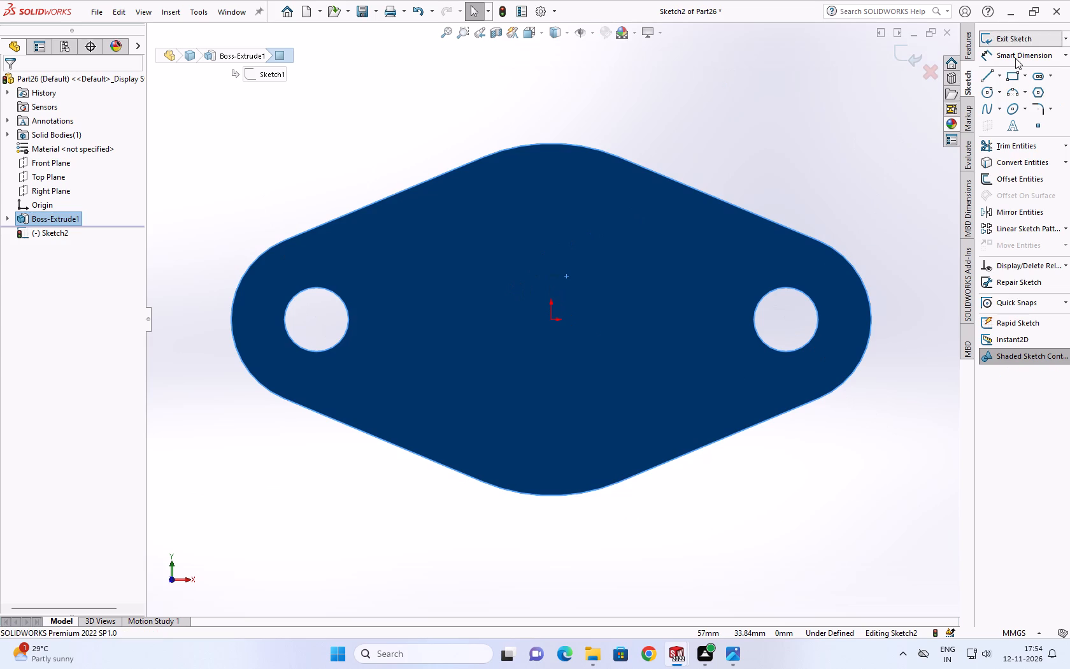
left_click(988, 87)
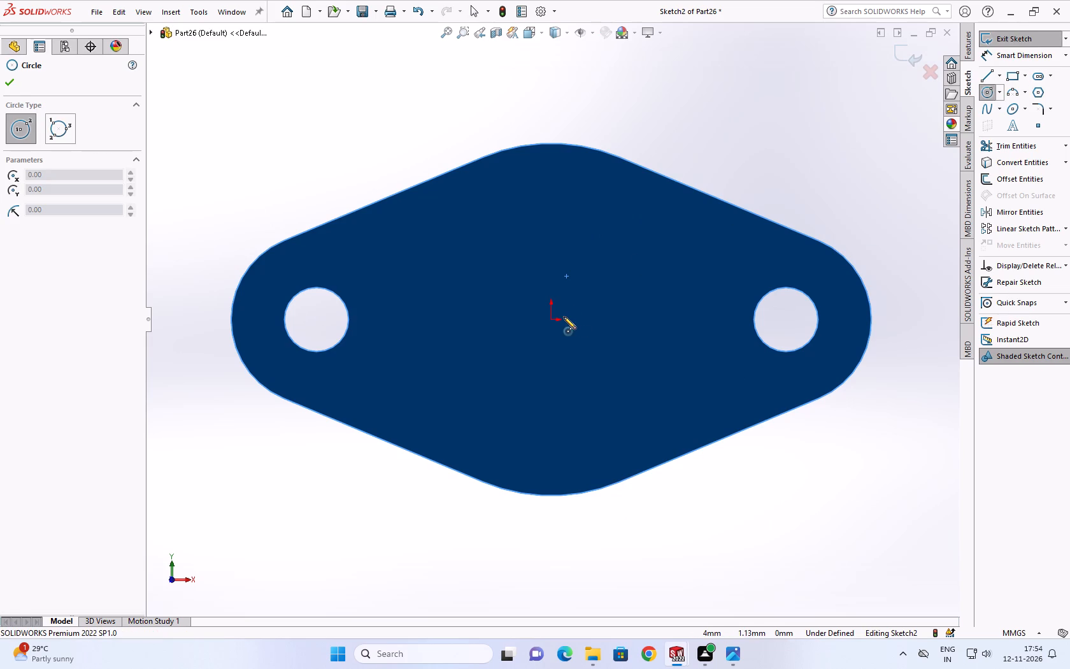
left_click(553, 320)
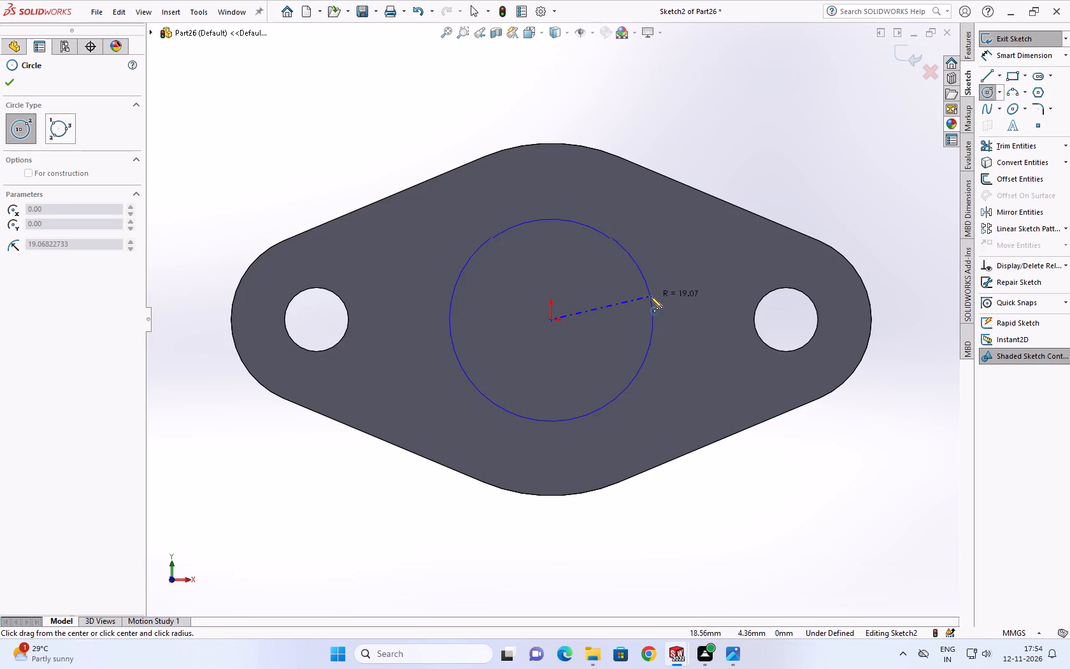
left_click(662, 281)
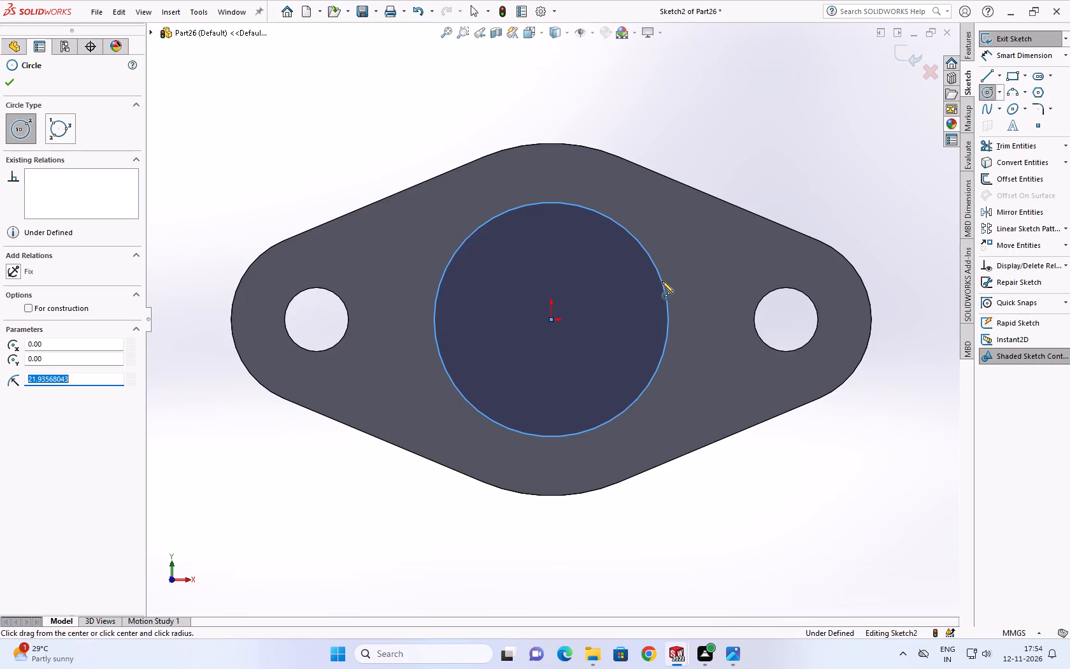
left_click(554, 322)
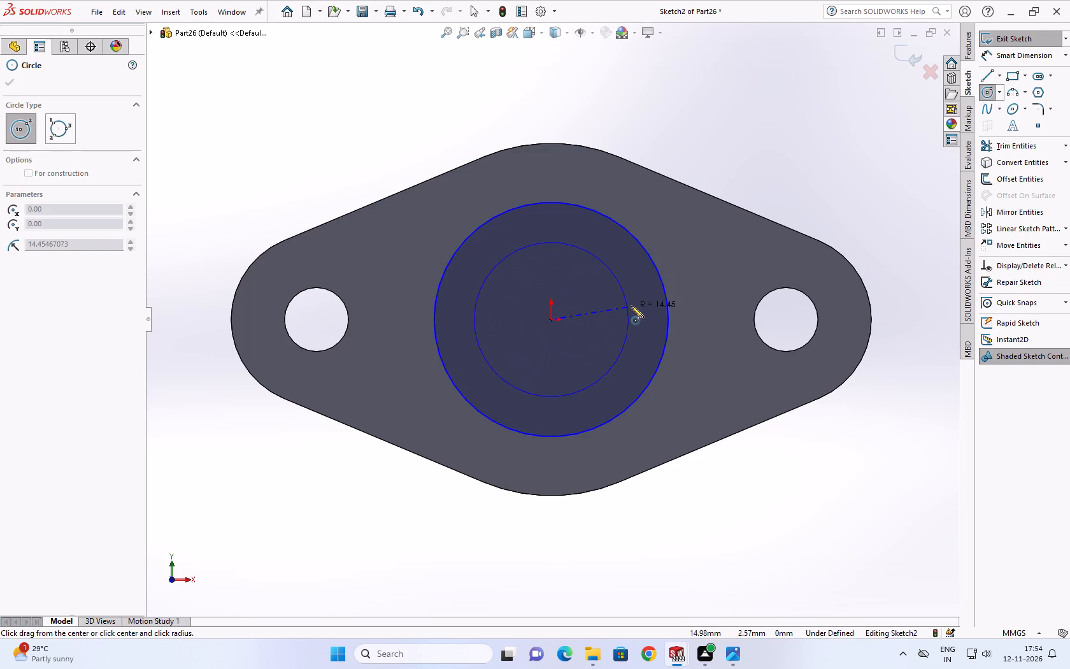
left_click(632, 305)
Dimension the outer circle to a 50 mm diameter, consulting the reference drawing for the tube size.
scroll(918, 135, "up", 4)
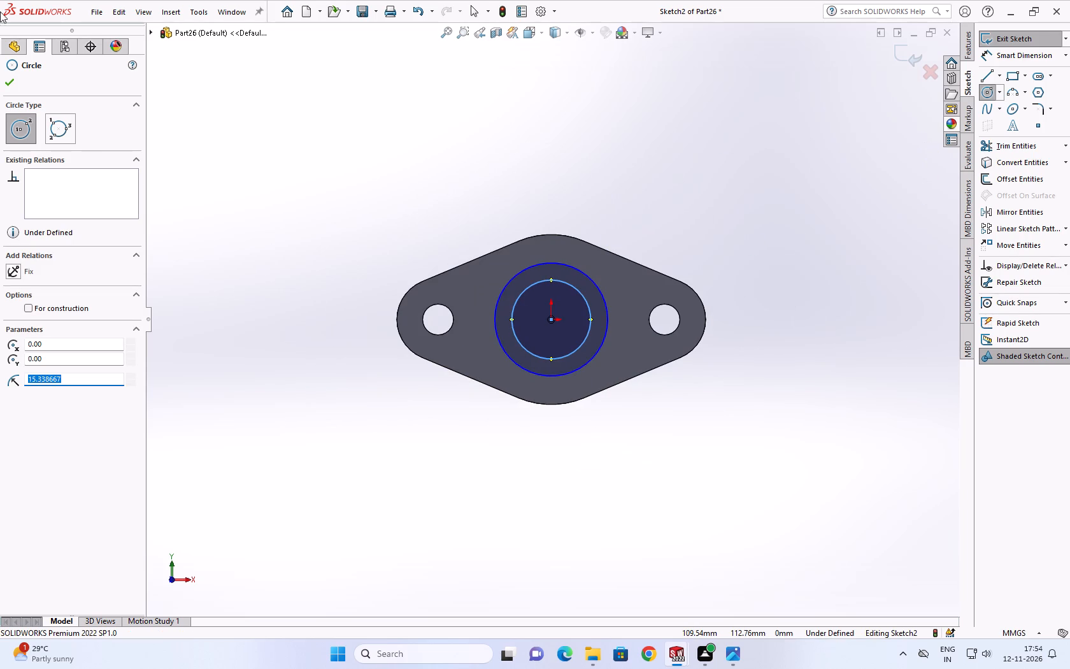
left_click(987, 52)
left_click(580, 265)
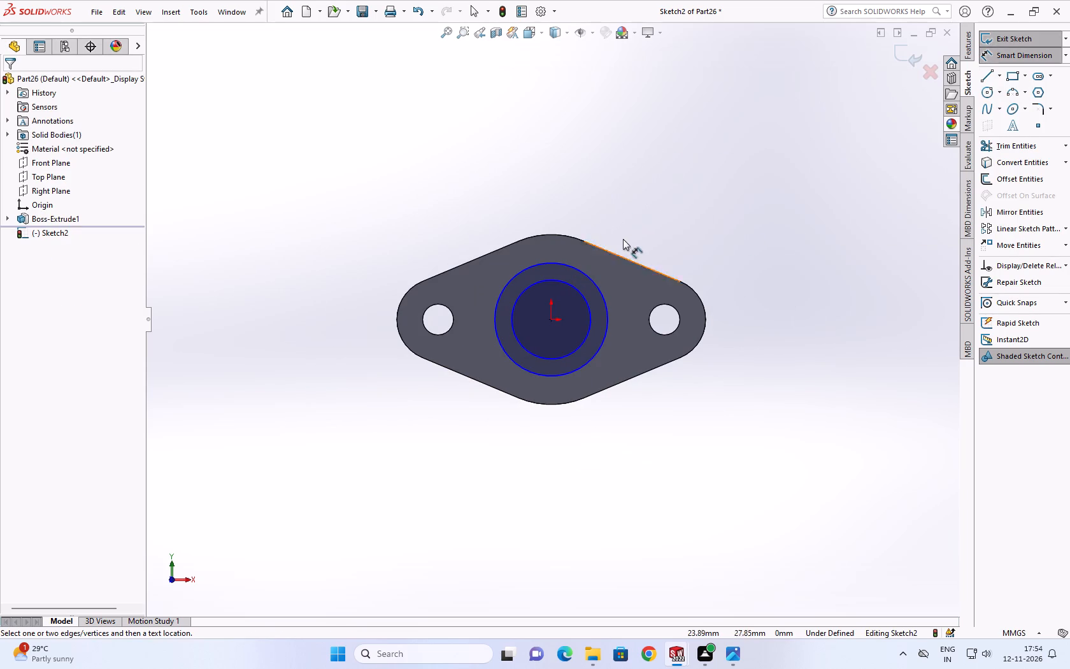
left_click(590, 274)
left_click(655, 232)
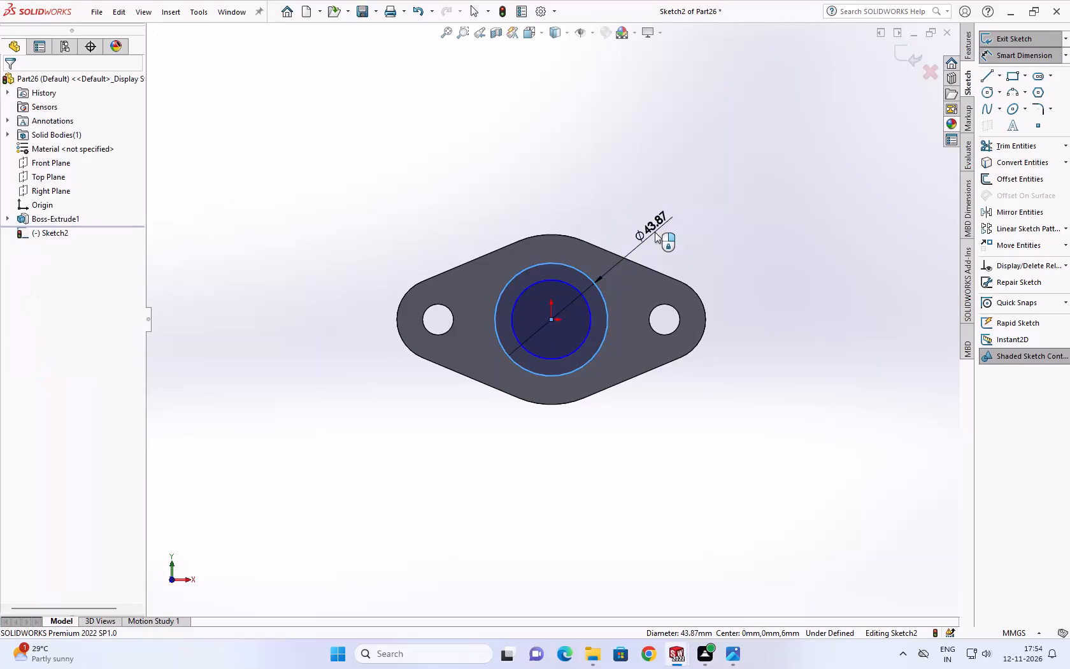
left_click(738, 654)
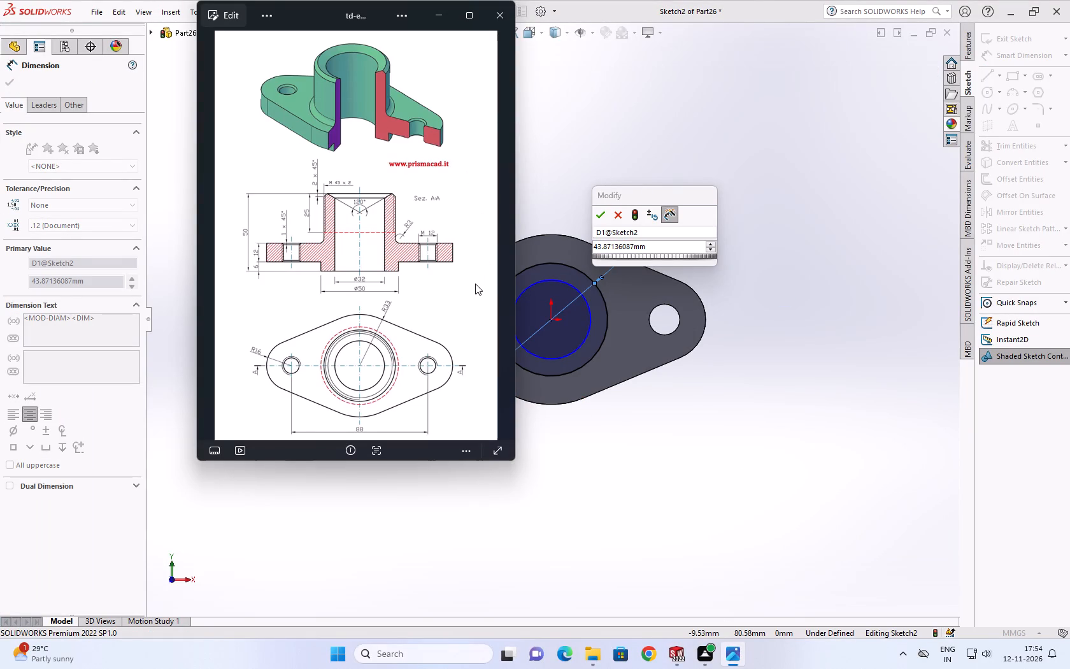
double_click(645, 247)
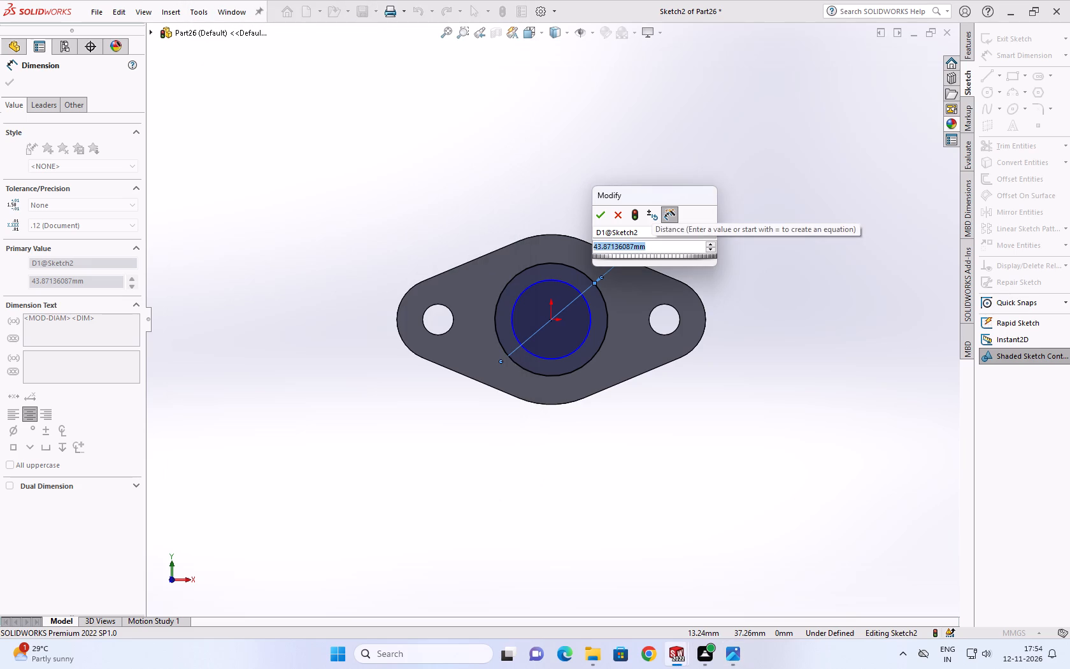
type("50")
key("Return")
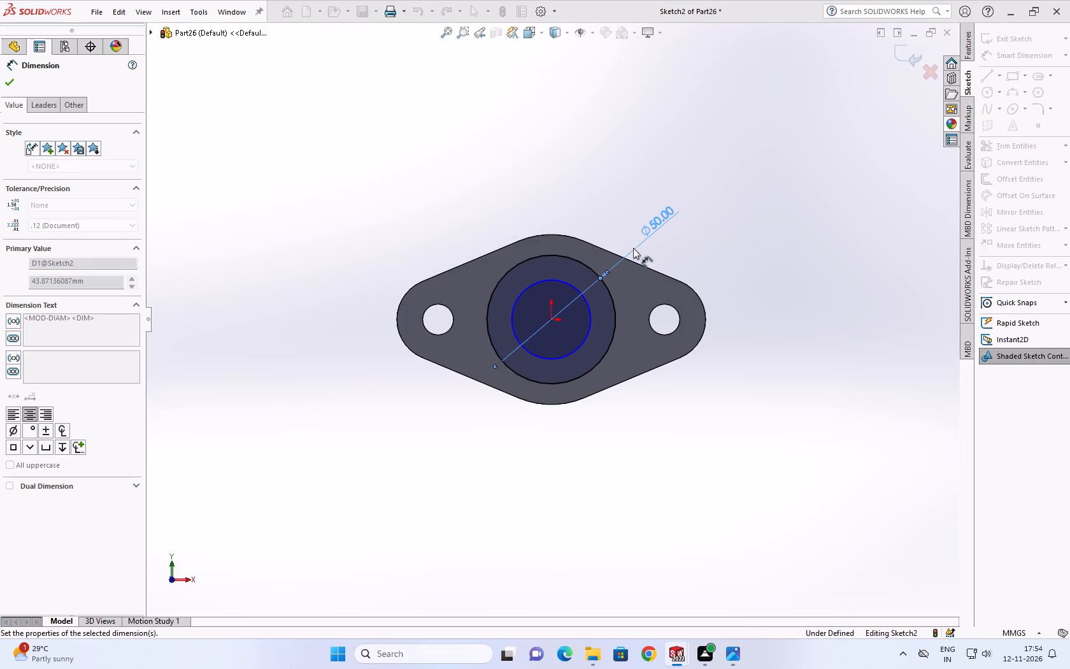
Dimension the inner circle to a 32 mm diameter.
left_click(572, 281)
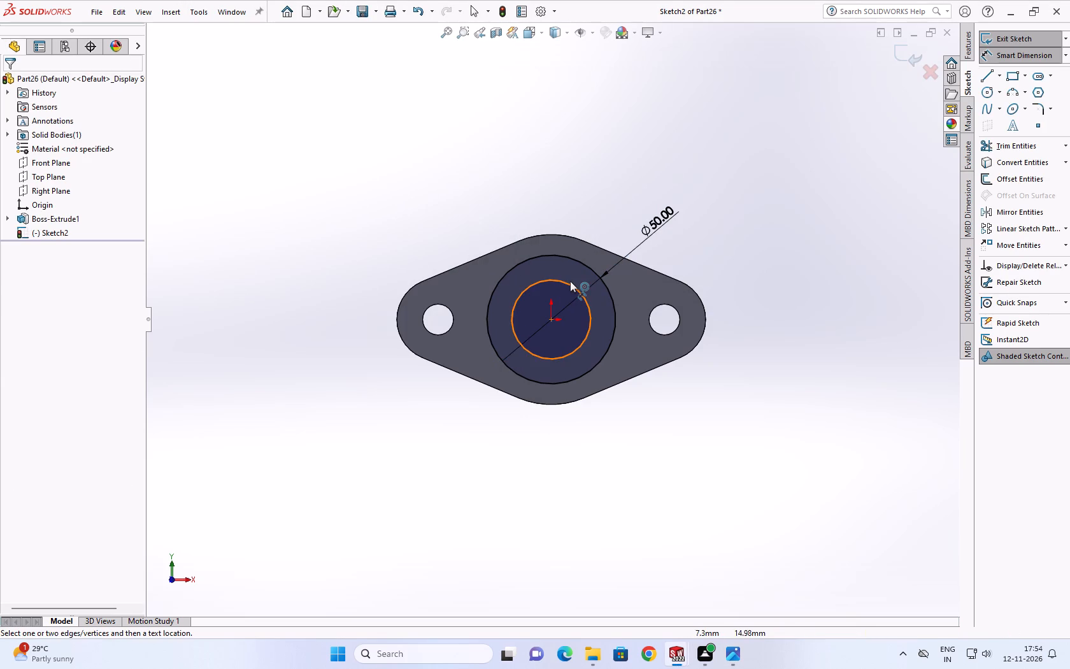
left_click(570, 281)
left_click(602, 234)
type("32")
key("Return")
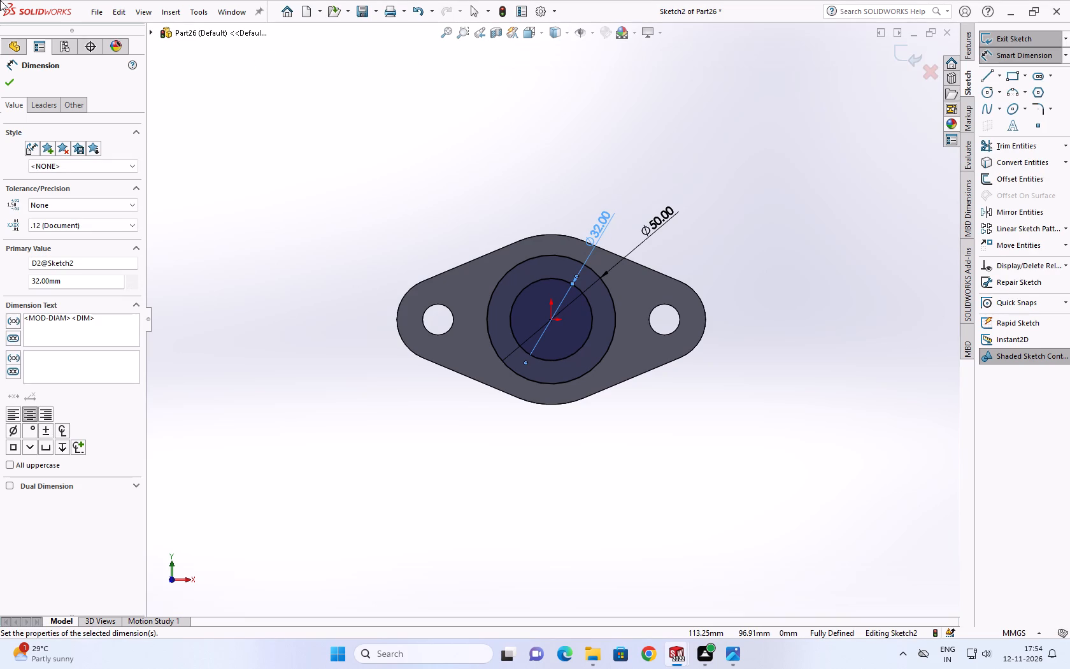
left_click(6, 76)
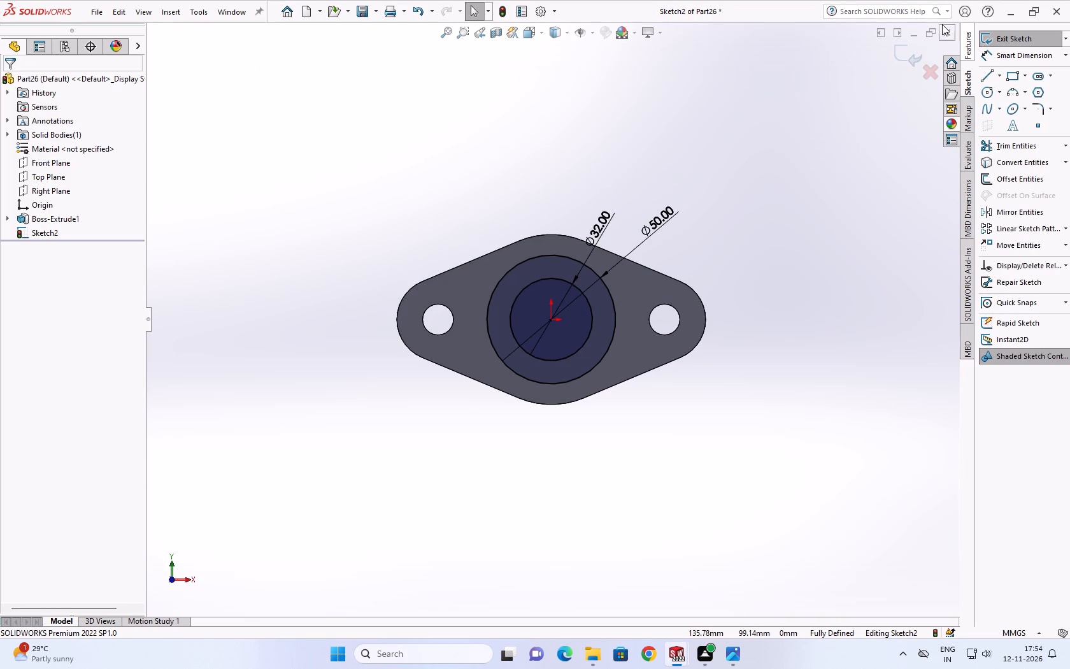
Cut the inner 32 mm circle region through the flange with a Blind extruded cut 12 mm deep.
left_click(971, 51)
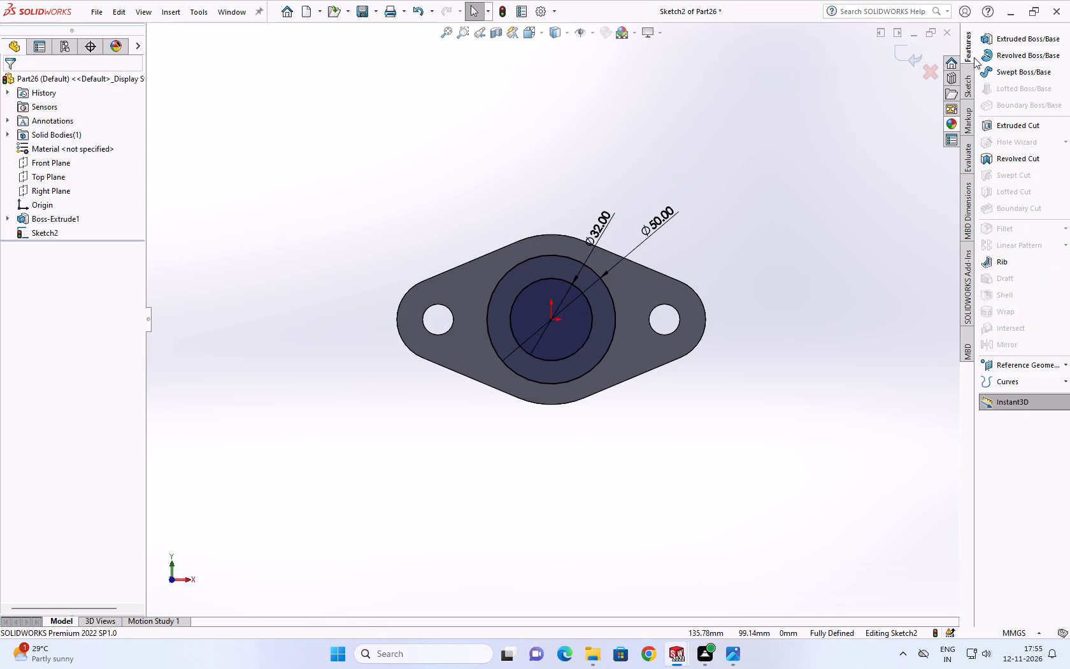
left_click(999, 120)
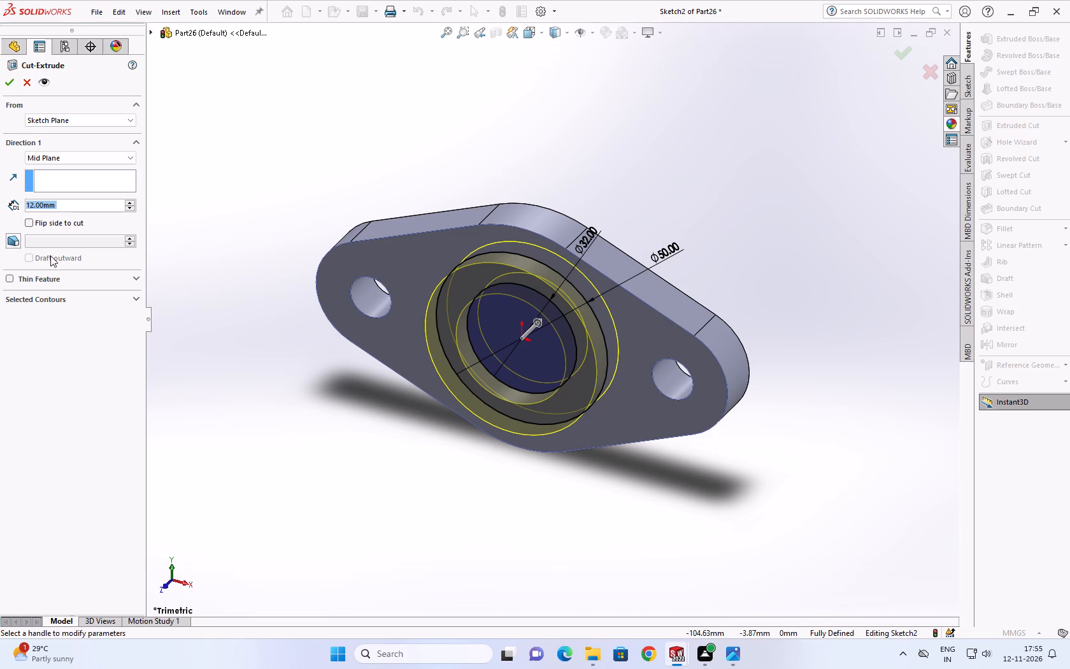
left_click(66, 163)
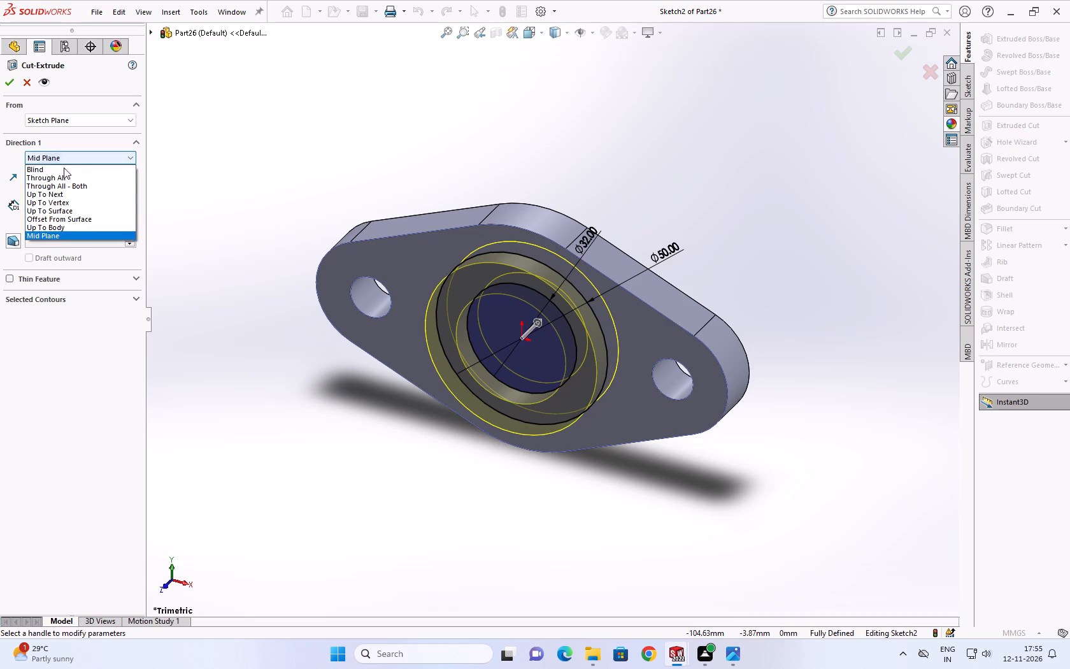
left_click(61, 169)
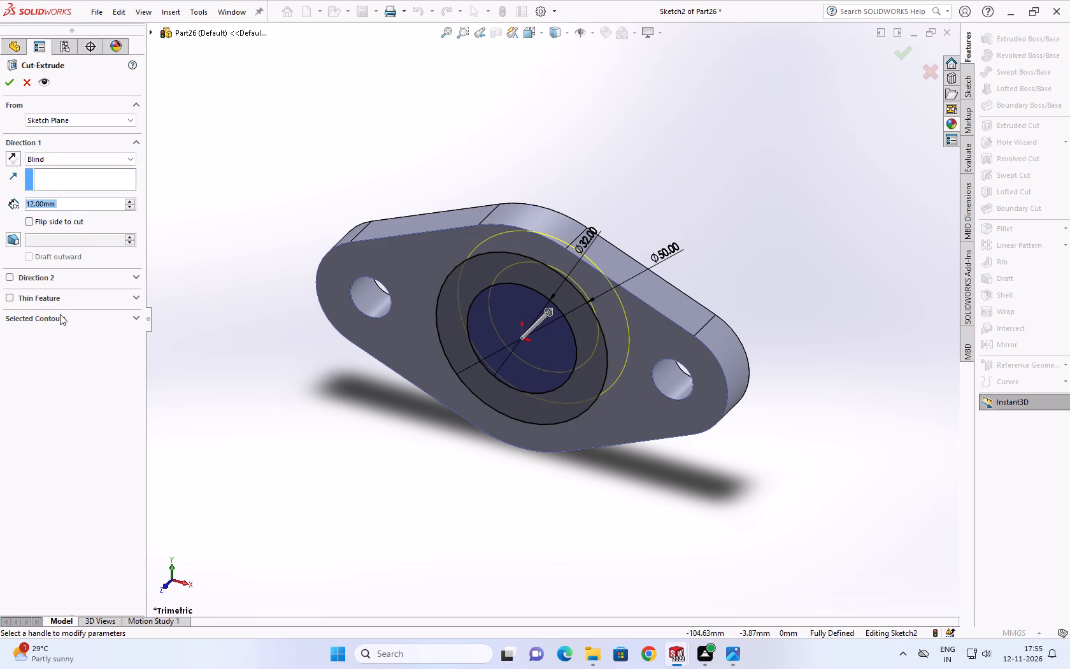
left_click(60, 315)
left_click(518, 322)
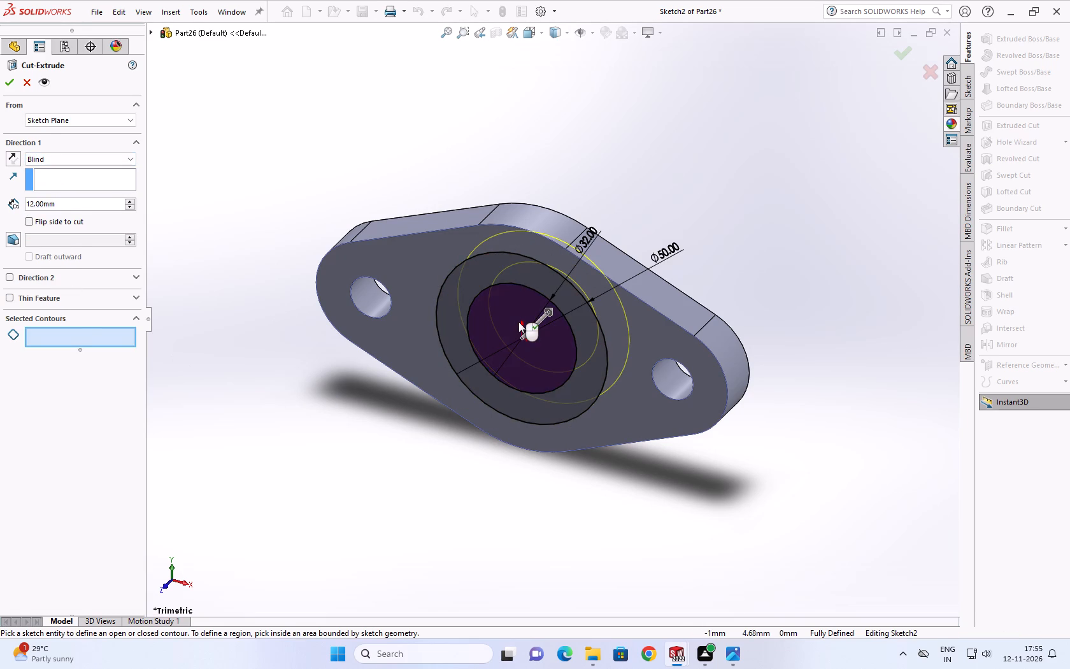
left_click(8, 78)
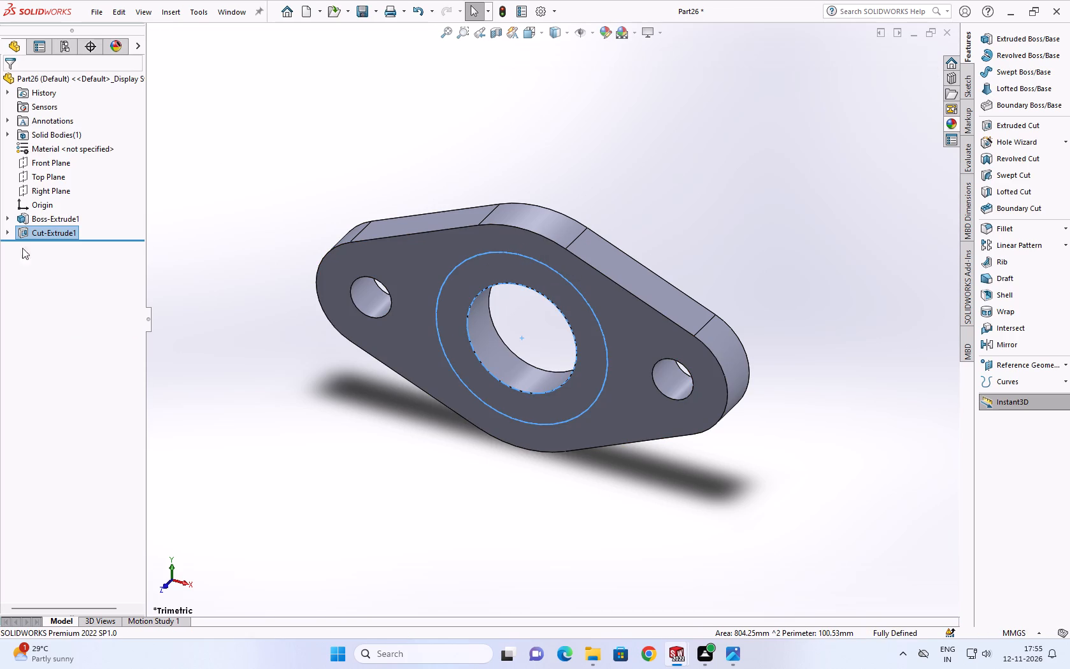
Start a Blind boss extrude of the 50/32 mm circle sketch with a Direction 1 depth of 6 mm, consulting the reference drawing.
left_click(6, 234)
left_click(41, 247)
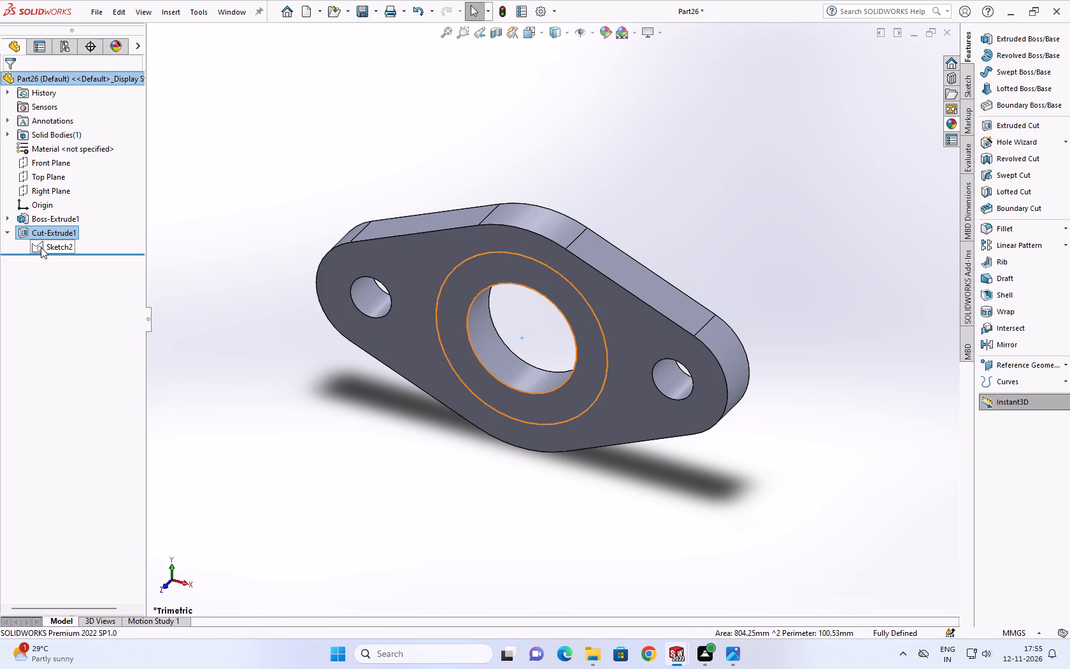
left_click(1009, 43)
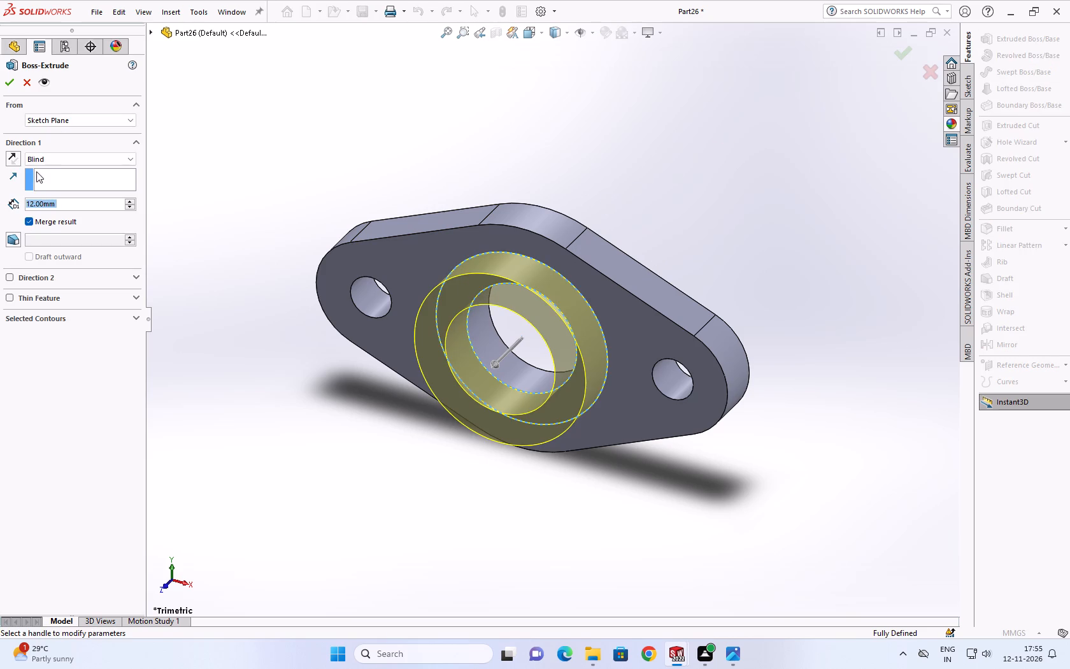
left_click(729, 652)
scroll(365, 244, "down", 1)
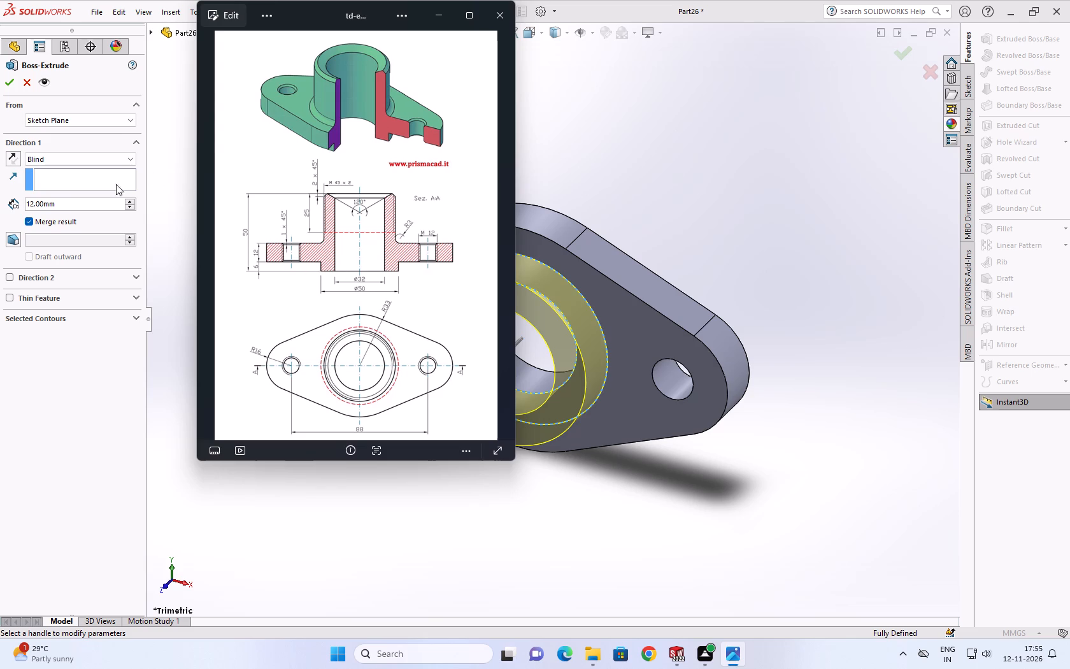
double_click(87, 207)
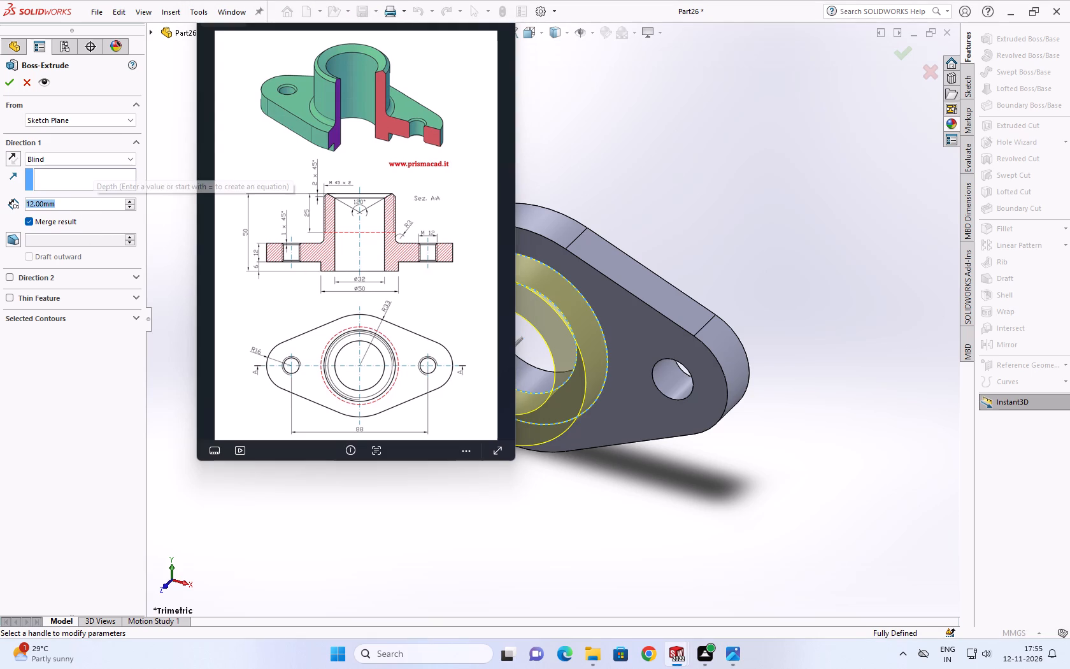
key("6")
key("Return")
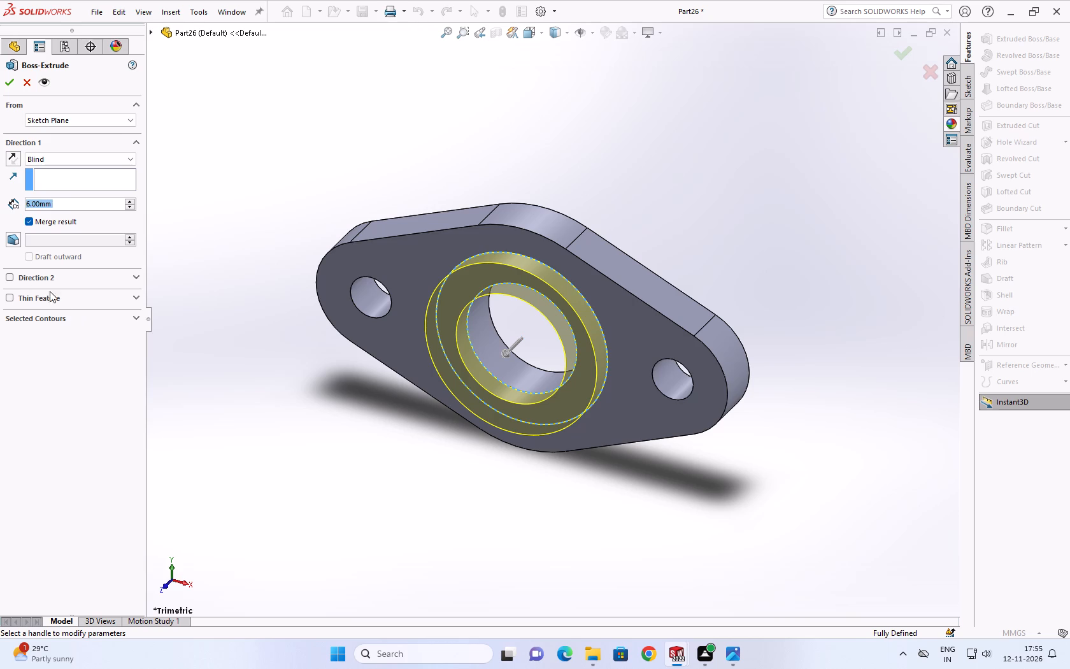
Add a Blind Direction 2 of 44 mm through the flange and complete the tube ring extrusion.
left_click(5, 279)
left_click(11, 278)
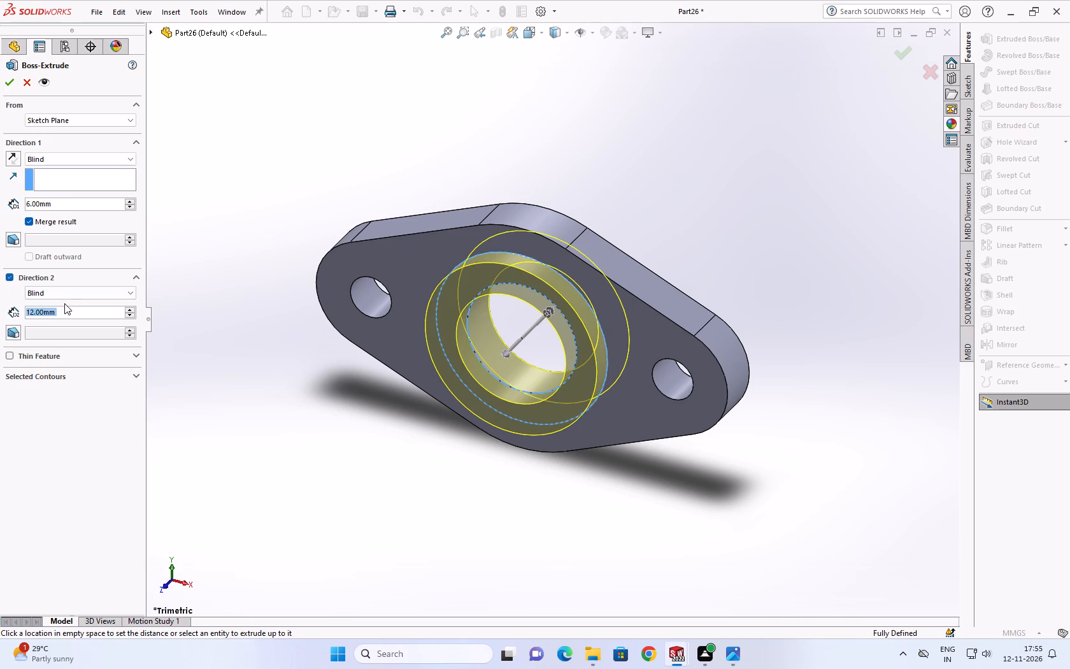
triple_click(64, 310)
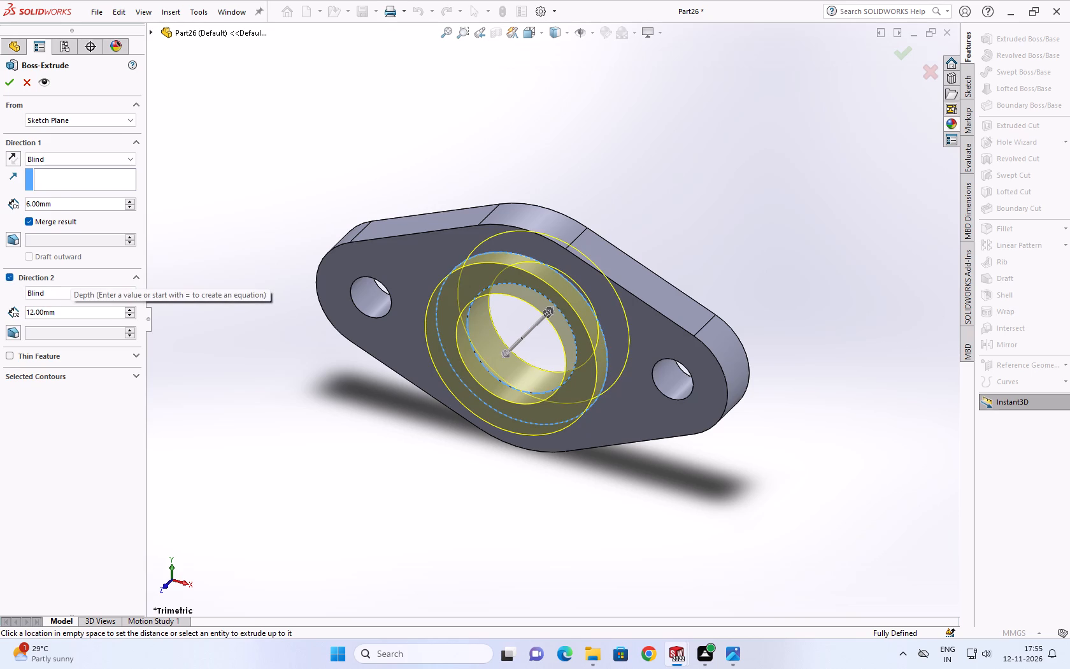
left_click(64, 310)
left_click(64, 310)
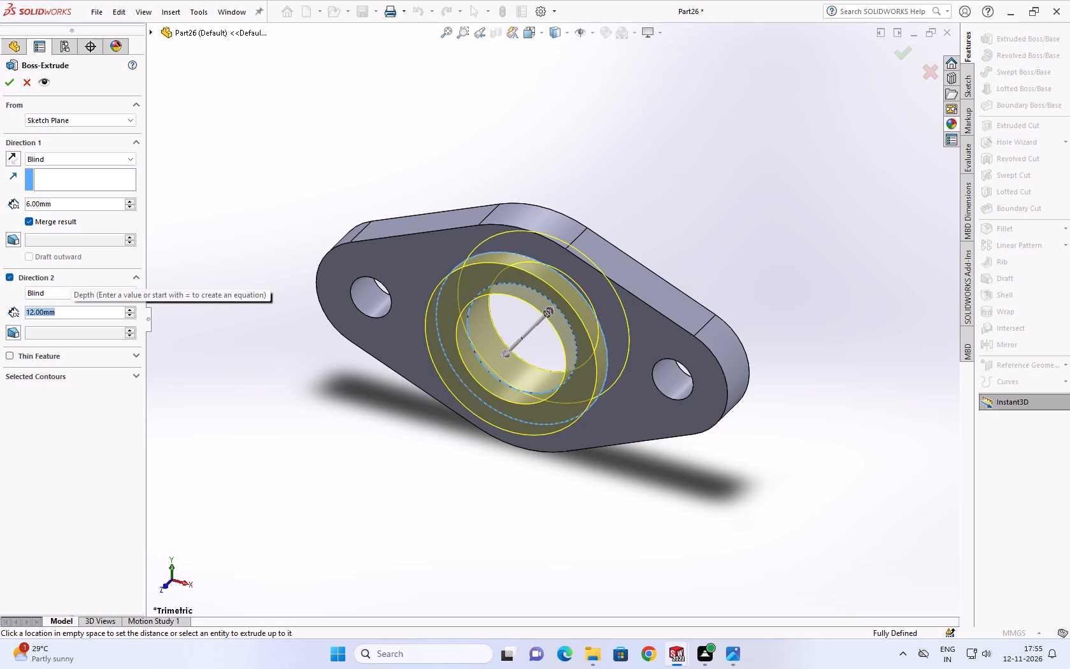
key("4")
key("4")
key("Return")
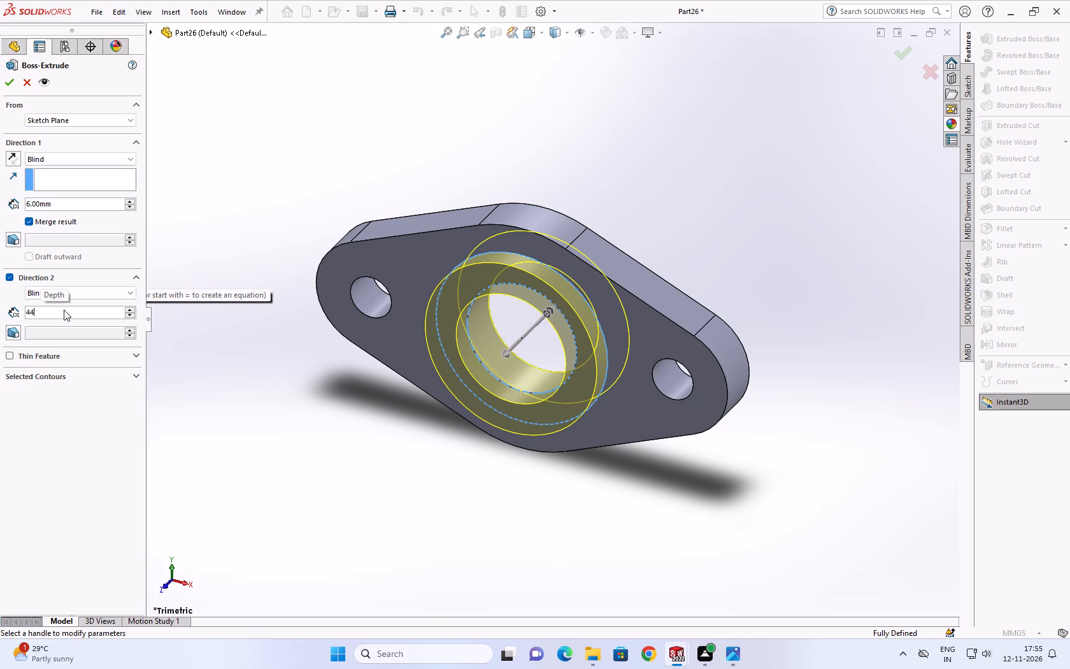
left_click(7, 80)
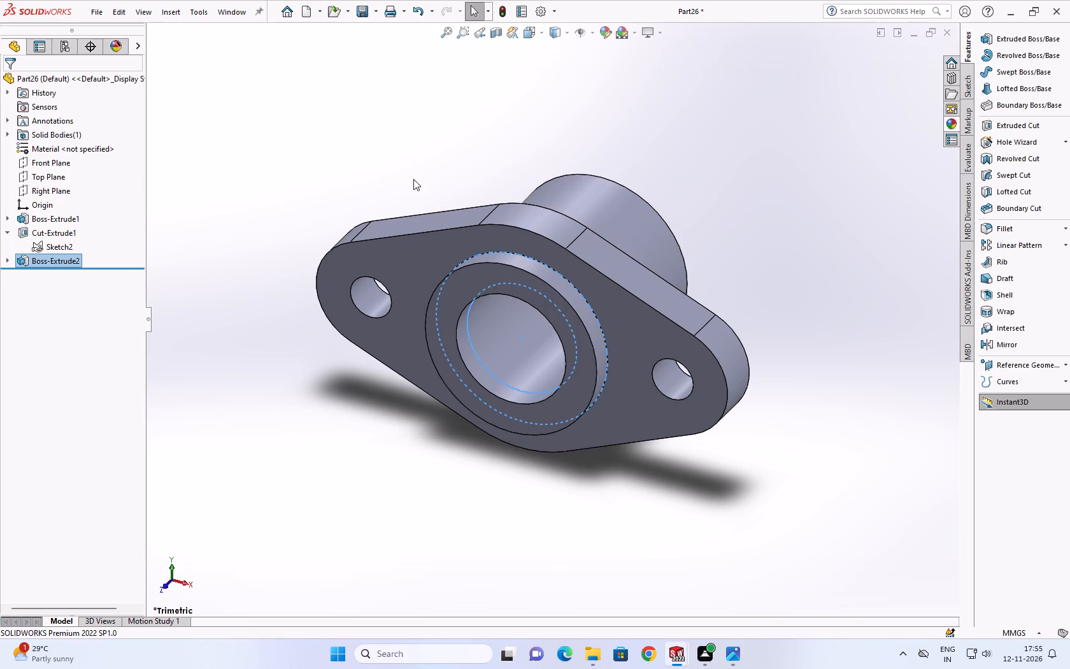
Inspect the flange and tube from all sides and compare the model with the reference drawing's section view.
middle_click_drag(415, 179, 401, 391)
scroll(401, 391, "up", 1)
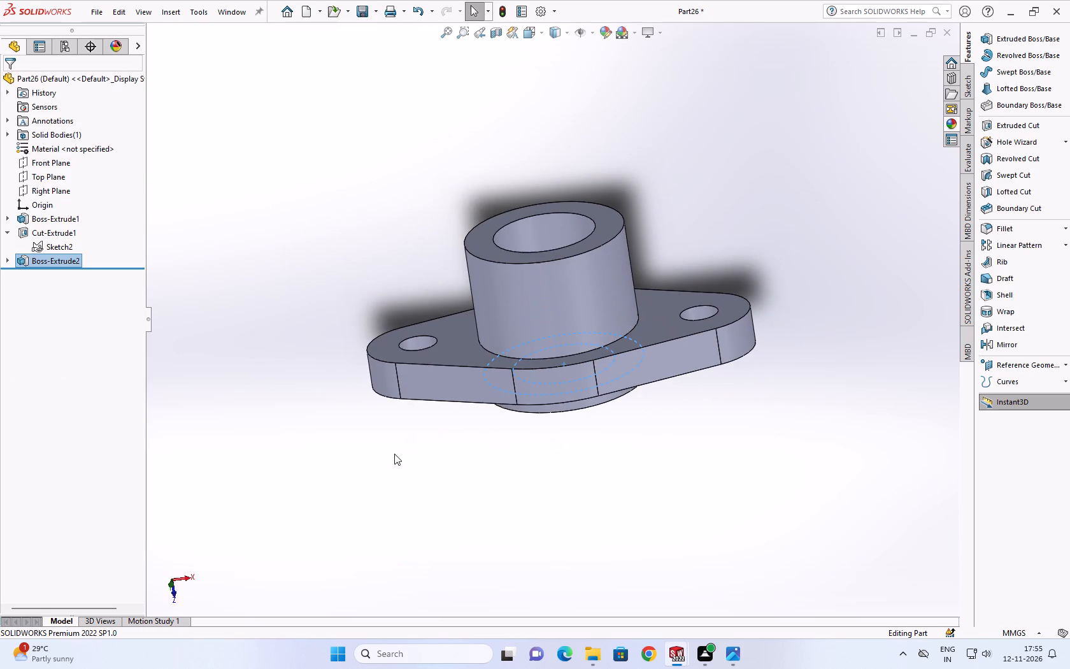
left_click(399, 462)
scroll(572, 374, "down", 3)
scroll(556, 332, "up", 1)
middle_click_drag(552, 310, 736, 338)
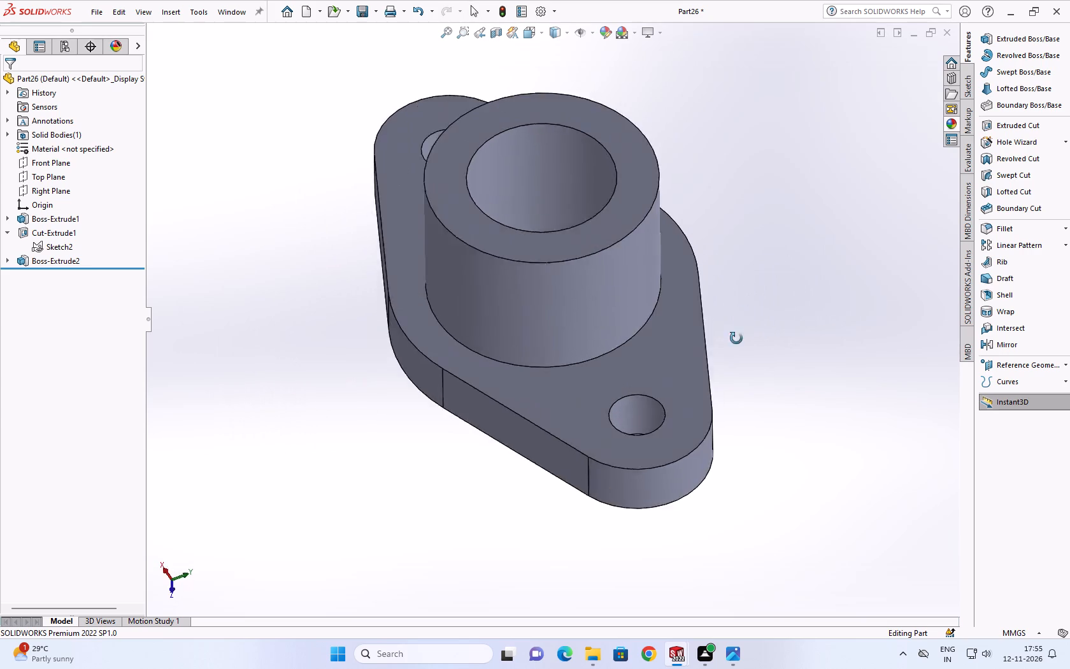
middle_click_drag(736, 338, 456, 90)
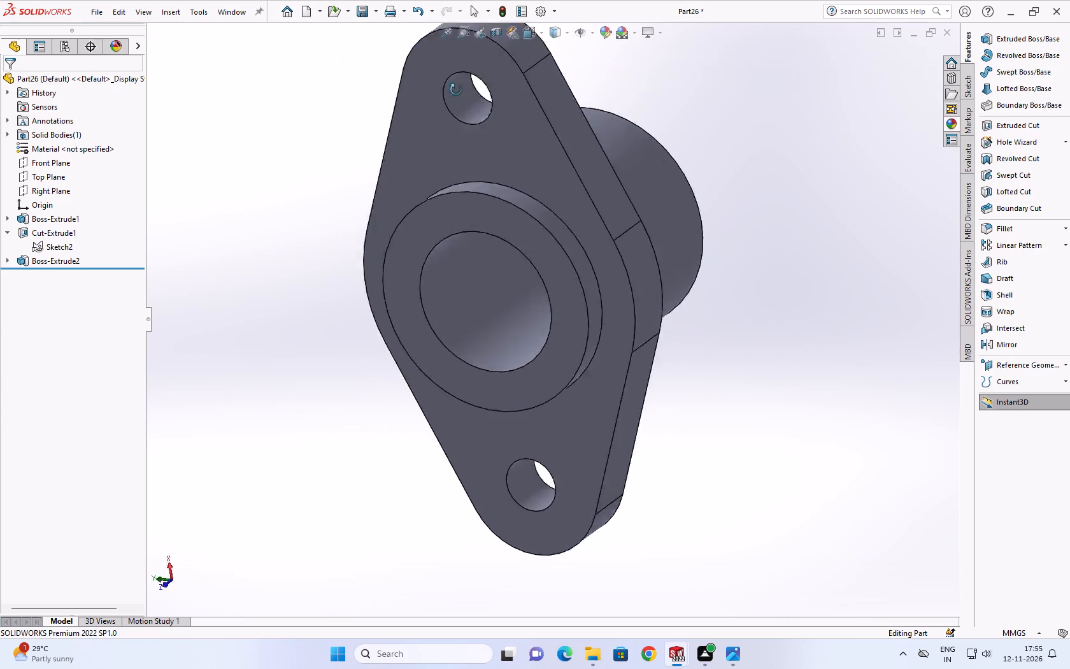
middle_click_drag(456, 90, 612, 220)
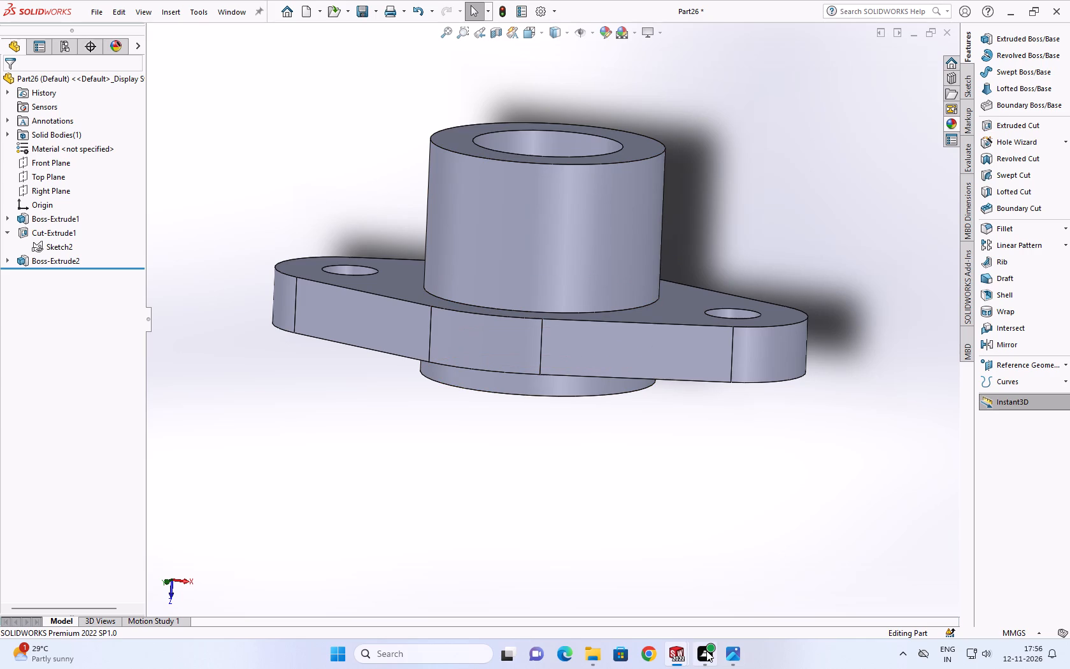
left_click(733, 653)
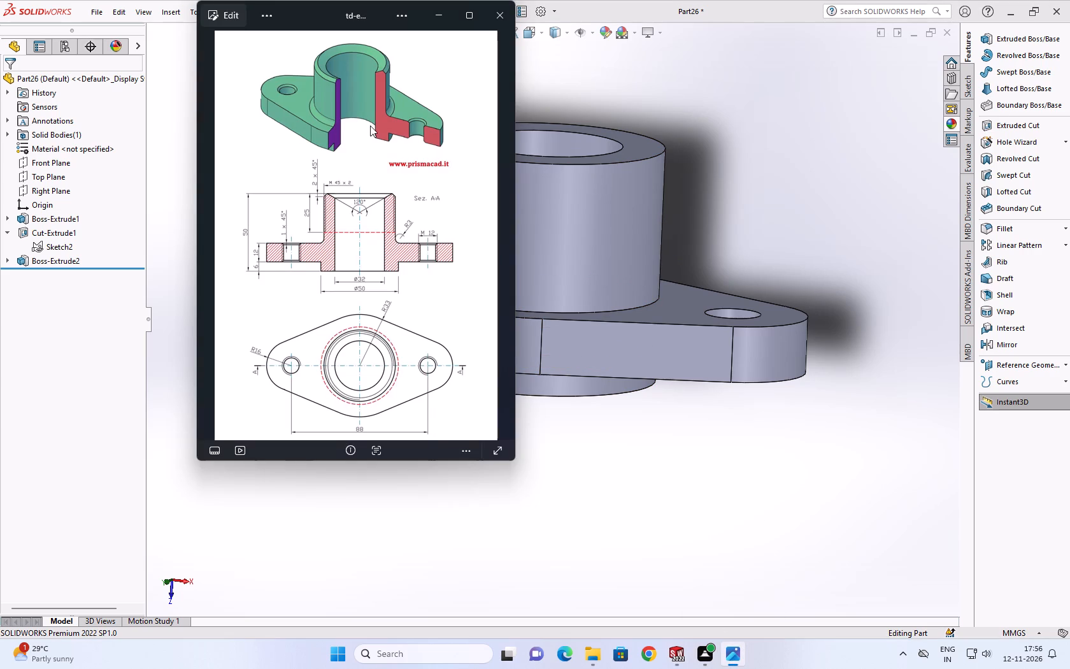
scroll(370, 126, "down", 2)
scroll(683, 147, "up", 2)
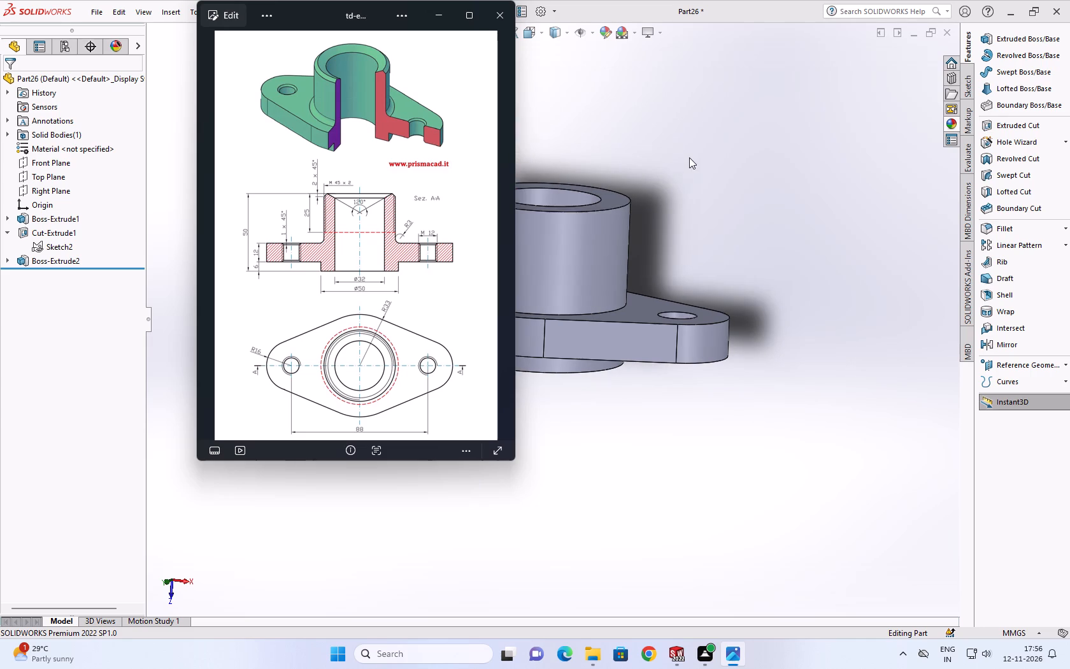
left_click(689, 157)
Start a sketch on the end face of the tall tube and draw a 33 mm vertical centerline from the origin down to the flange edge.
middle_click_drag(700, 178, 699, 334)
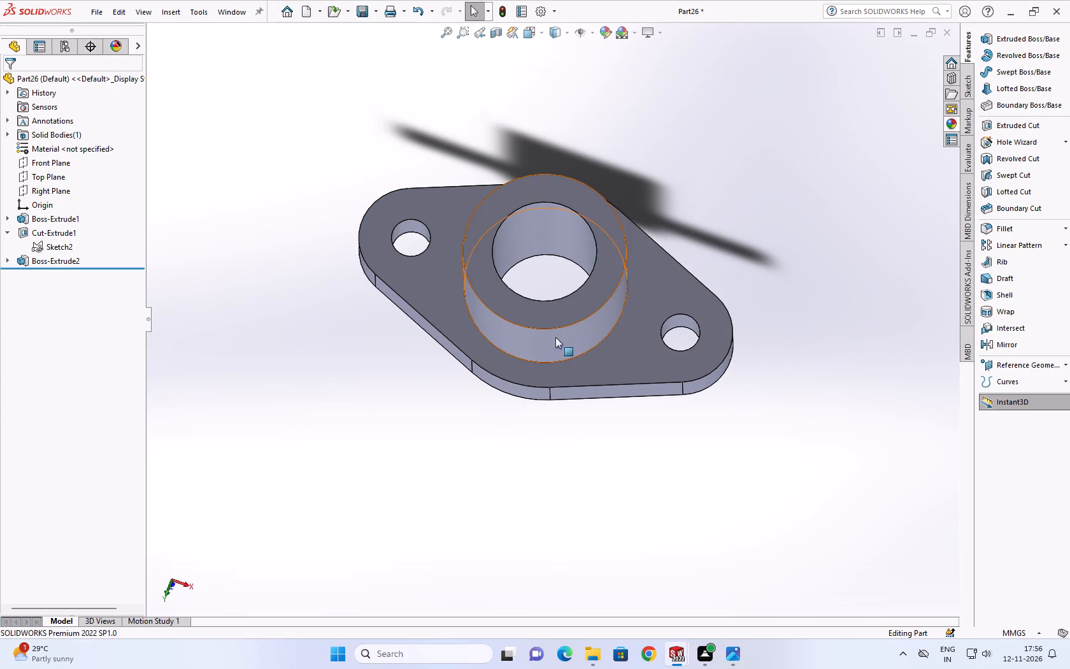
left_click(553, 319)
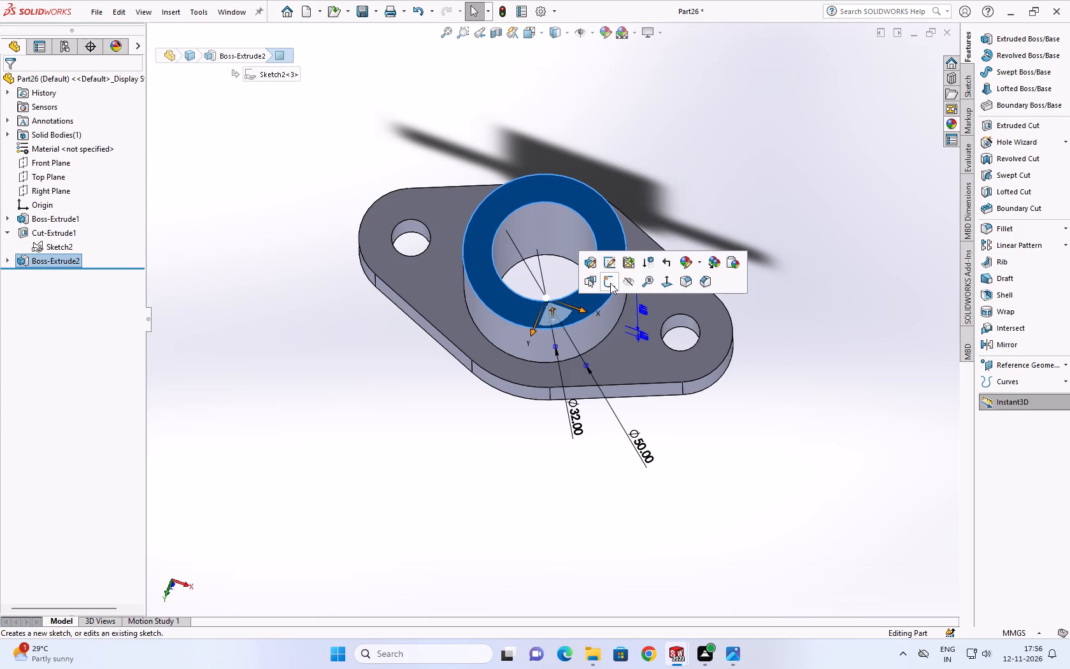
left_click(611, 282)
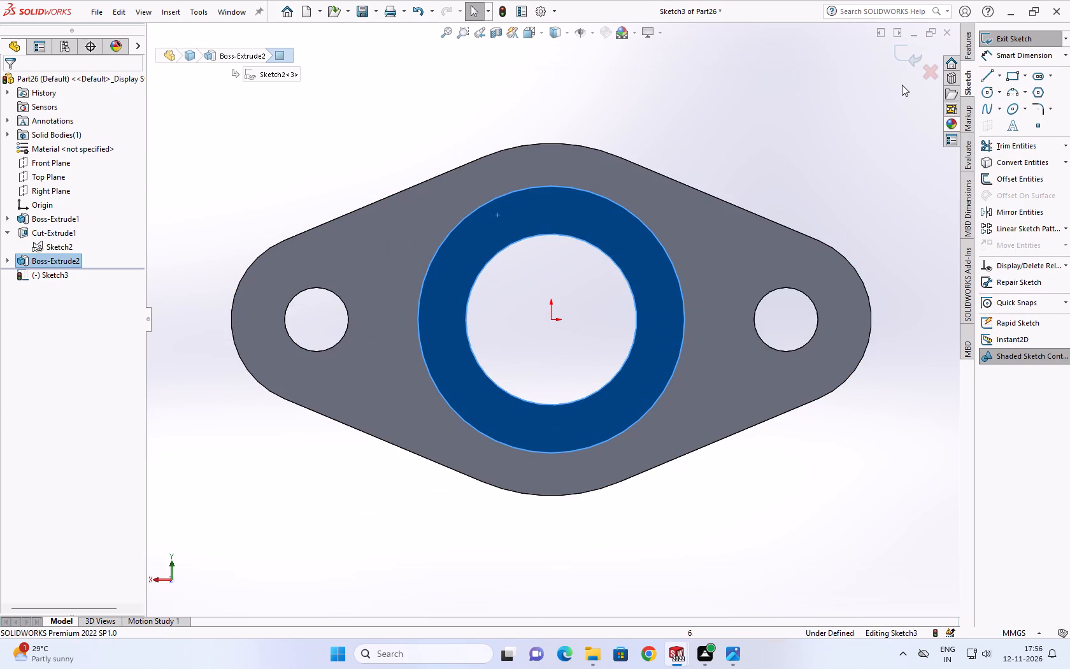
left_click(1002, 74)
left_click(1001, 87)
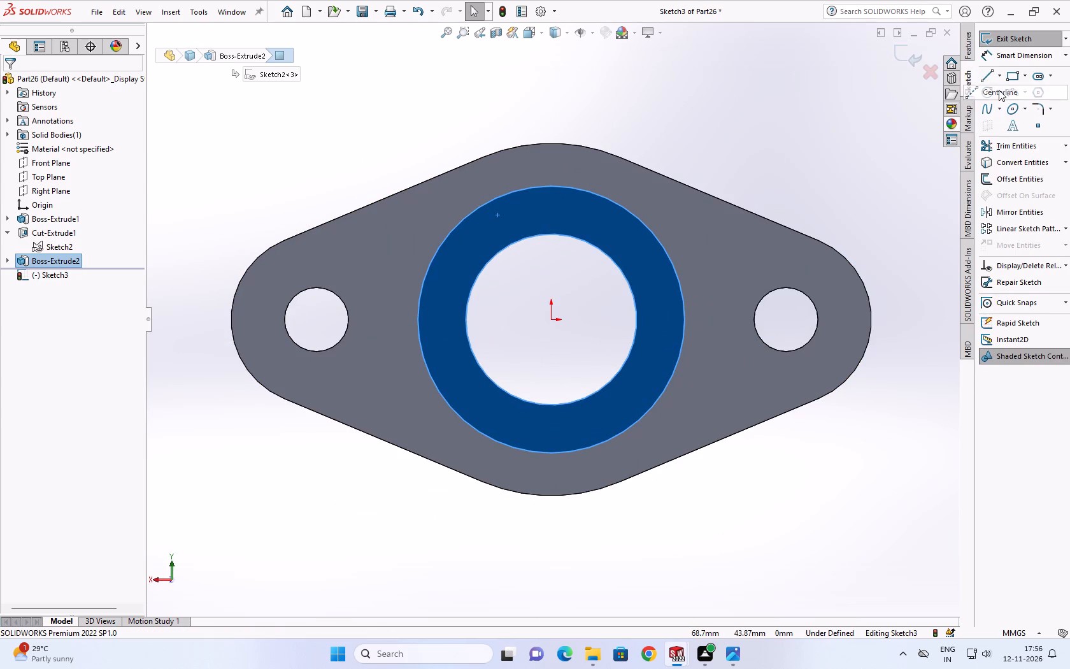
left_click(553, 320)
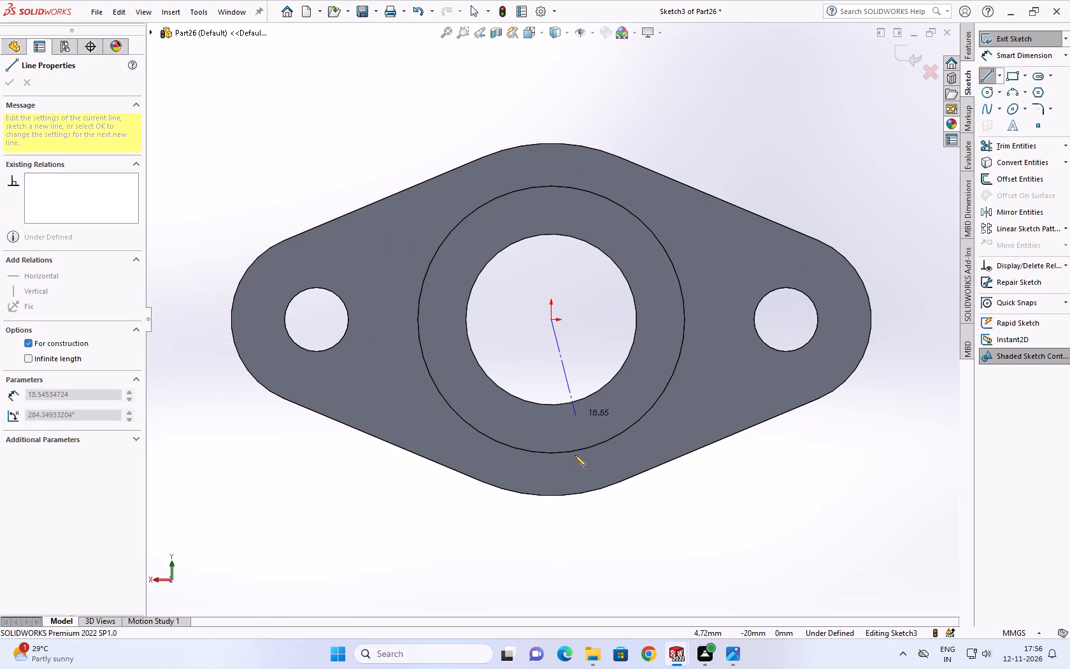
left_click(550, 499)
right_click(572, 519)
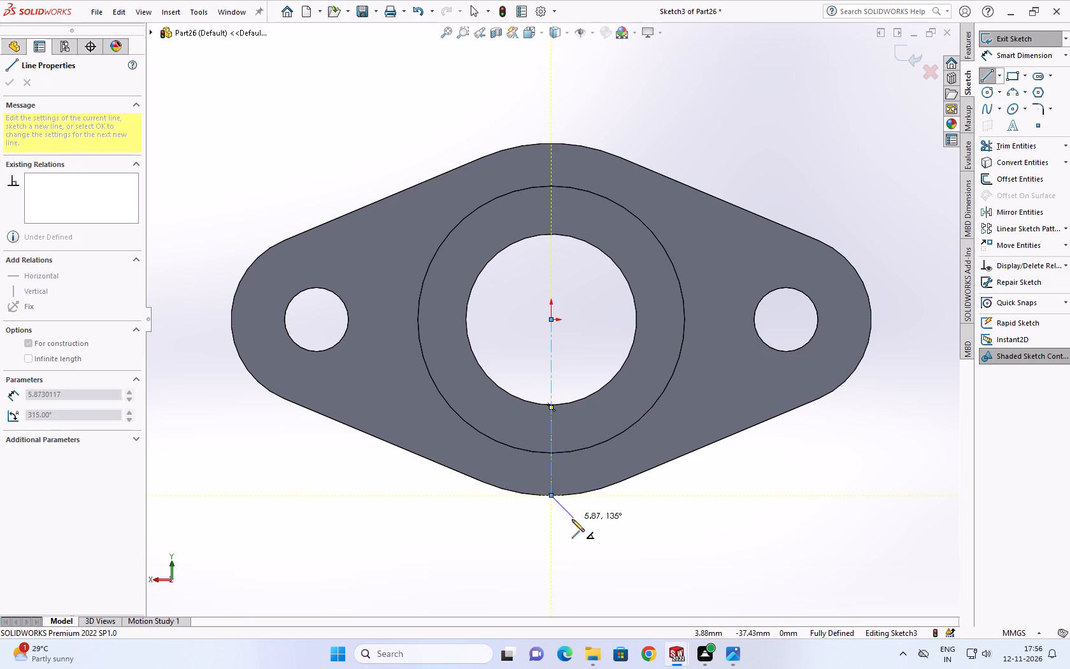
left_click(601, 531)
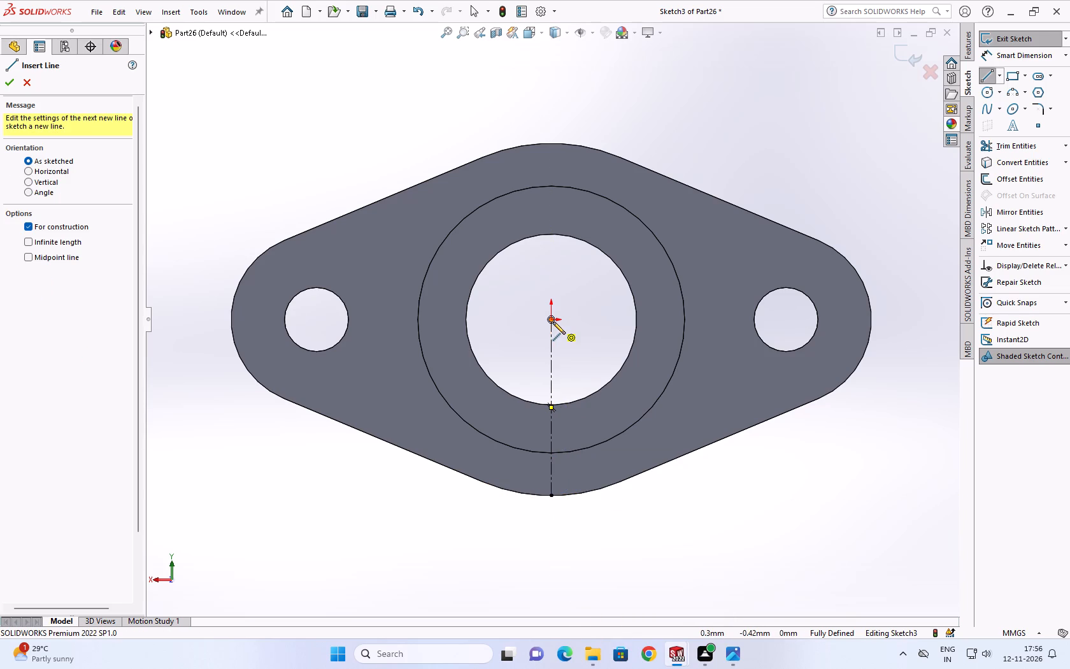
Draw a second centerline from the origin at 315°, about 43.6 mm long, extending beyond the flange edge.
left_click(553, 322)
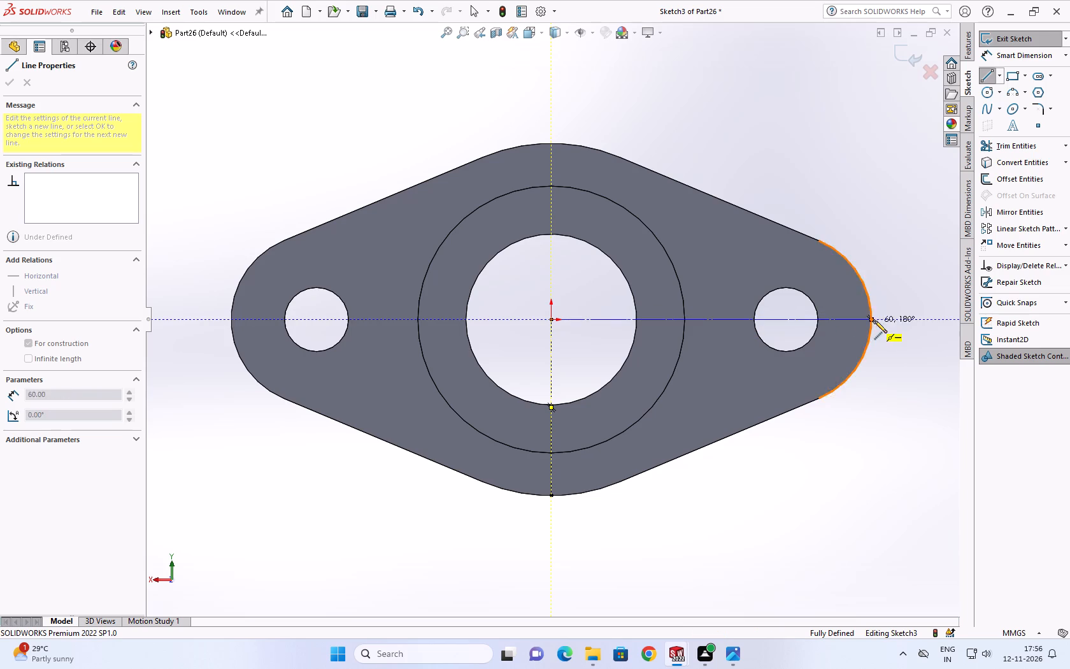
left_click(718, 482)
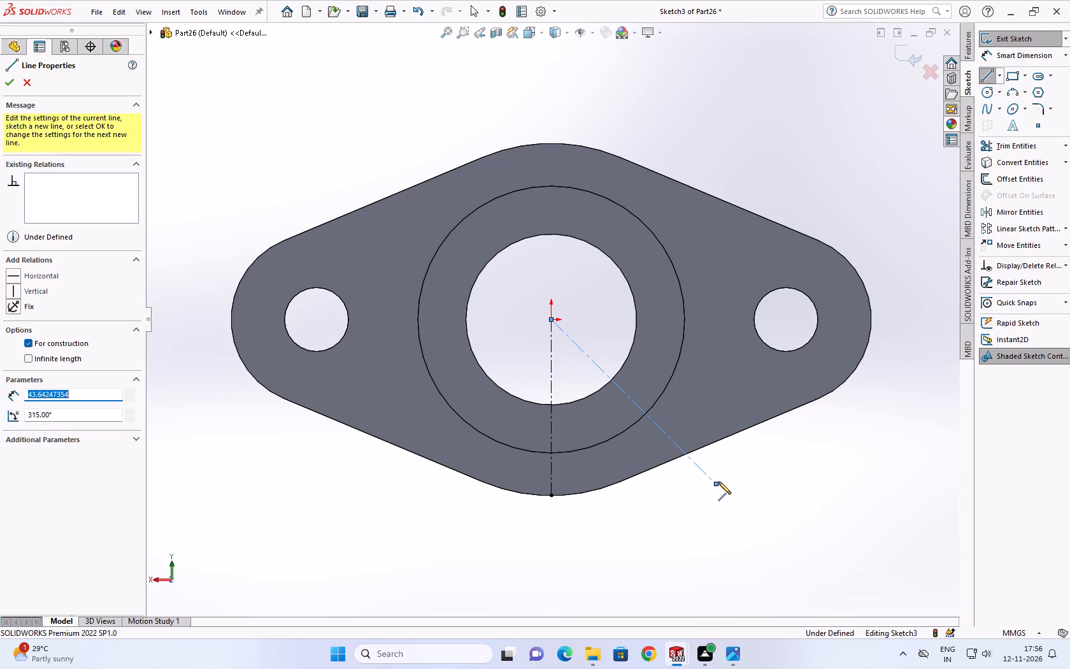
scroll(719, 481, "down", 3)
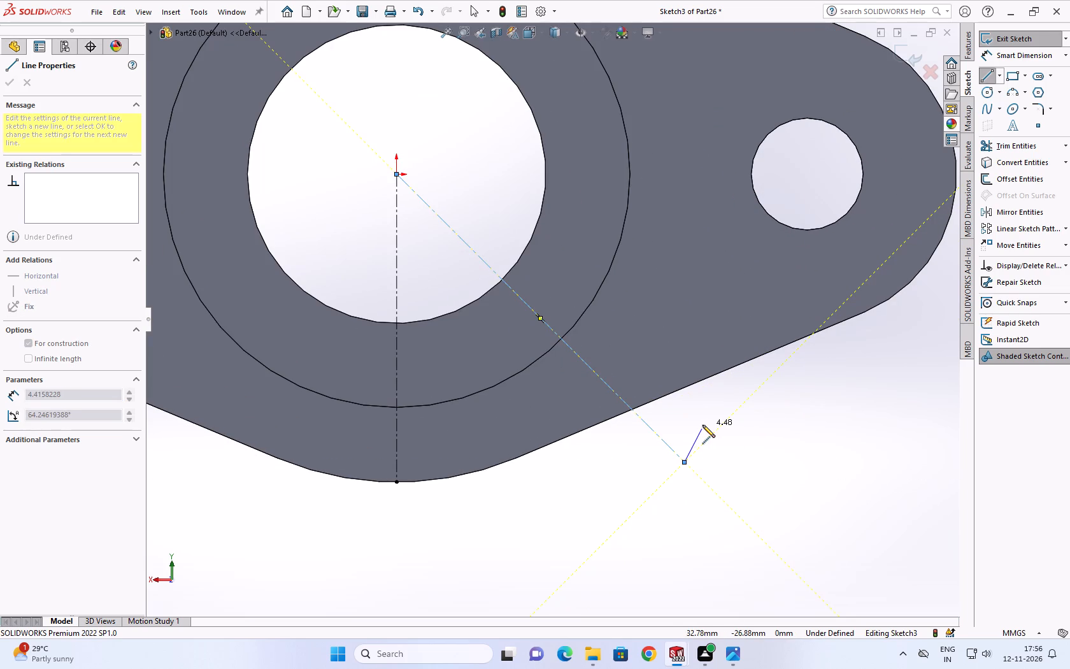
key("Escape")
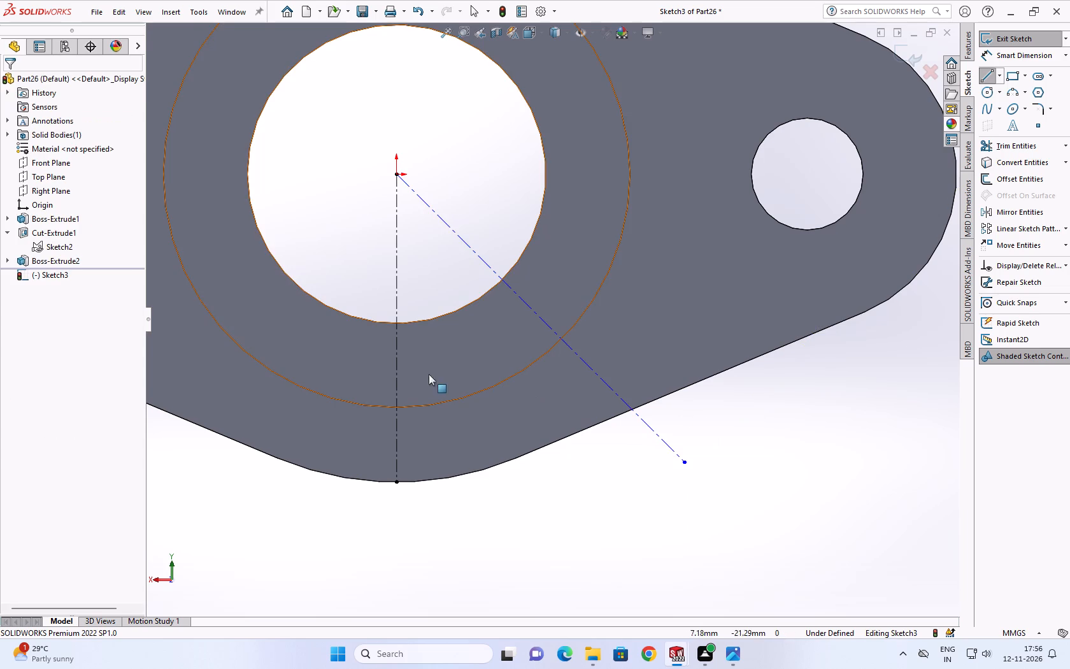
Convert the vertical and diagonal centerlines from construction geometry to solid sketch lines.
middle_click_drag(458, 336, 448, 235)
scroll(450, 218, "up", 3)
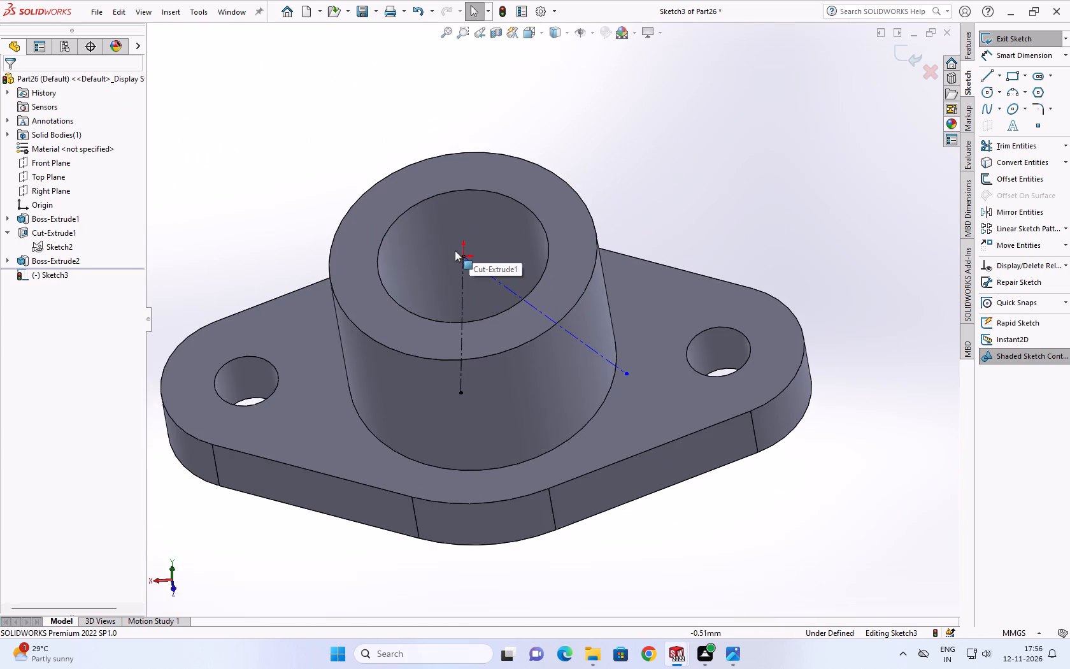
scroll(499, 292, "down", 2)
left_click(448, 359)
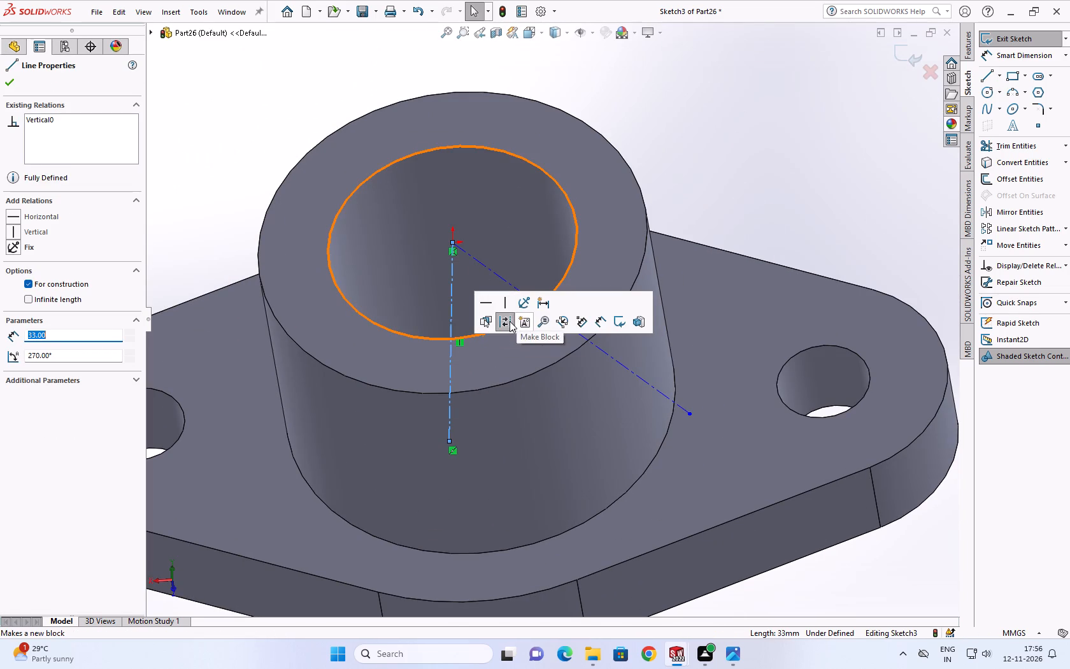
left_click(510, 321)
left_click(544, 308)
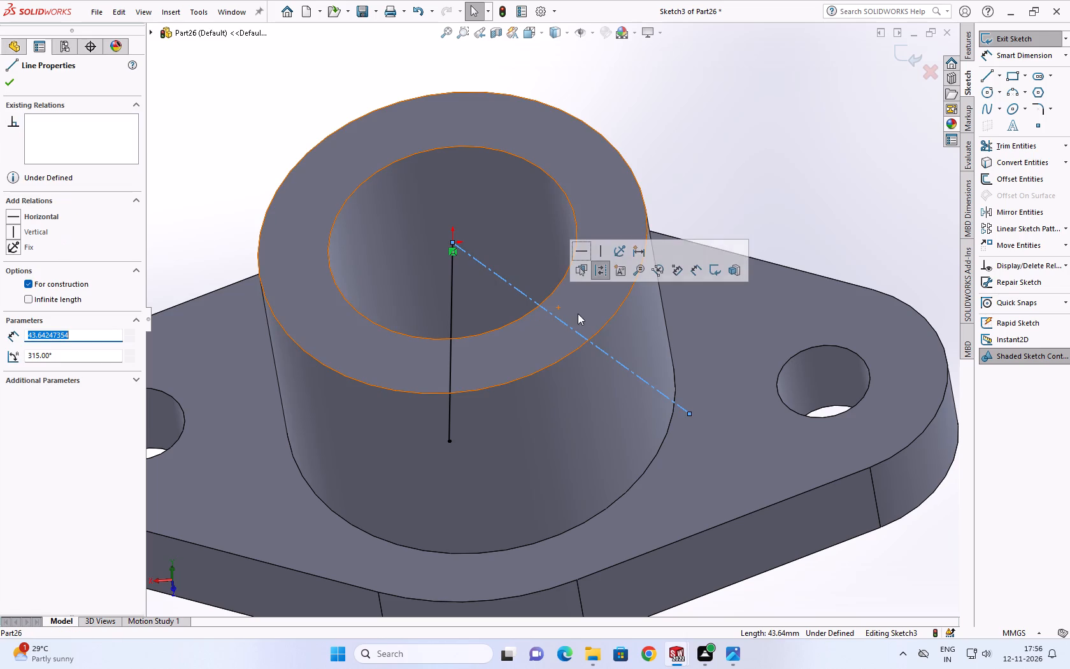
left_click(603, 264)
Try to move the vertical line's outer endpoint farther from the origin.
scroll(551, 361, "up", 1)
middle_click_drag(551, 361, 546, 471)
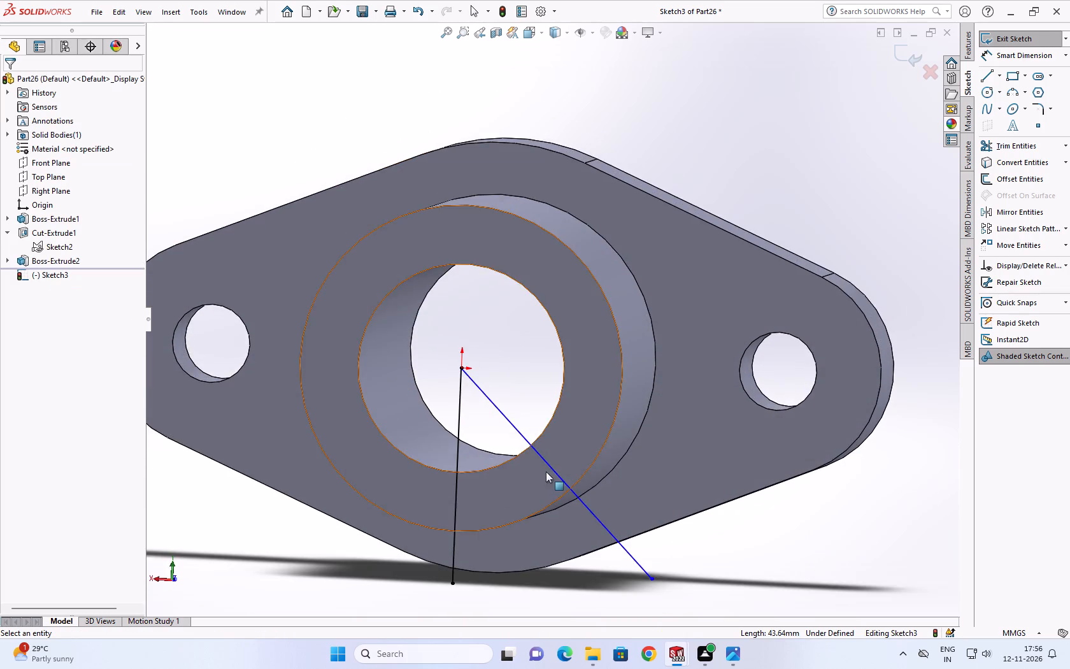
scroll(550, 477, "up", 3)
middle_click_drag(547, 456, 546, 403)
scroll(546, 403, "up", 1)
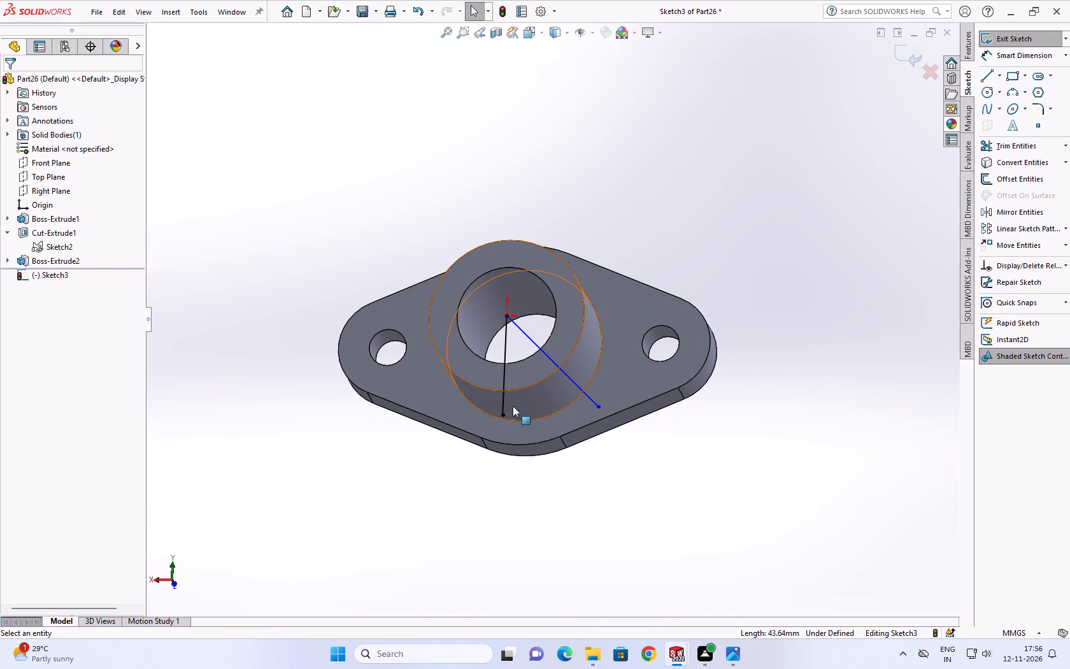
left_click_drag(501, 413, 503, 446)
Close the wedge with lines extending the diagonal, running about 45 mm across outside the flange, and returning about 15.6 mm to the vertical line's end.
scroll(501, 395, "down", 4)
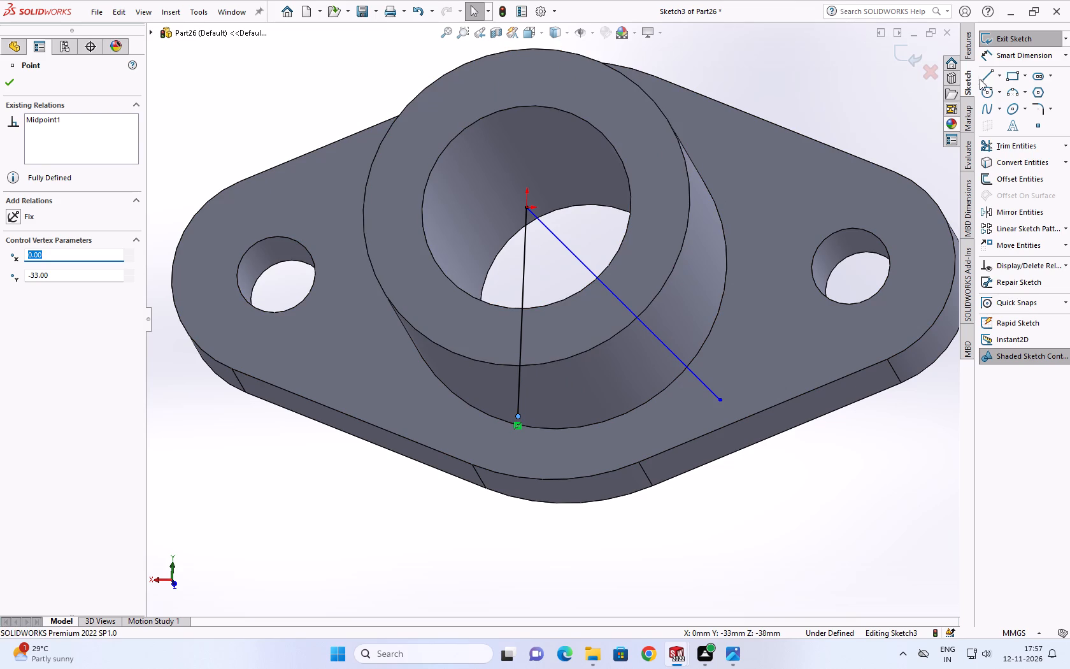
left_click(983, 77)
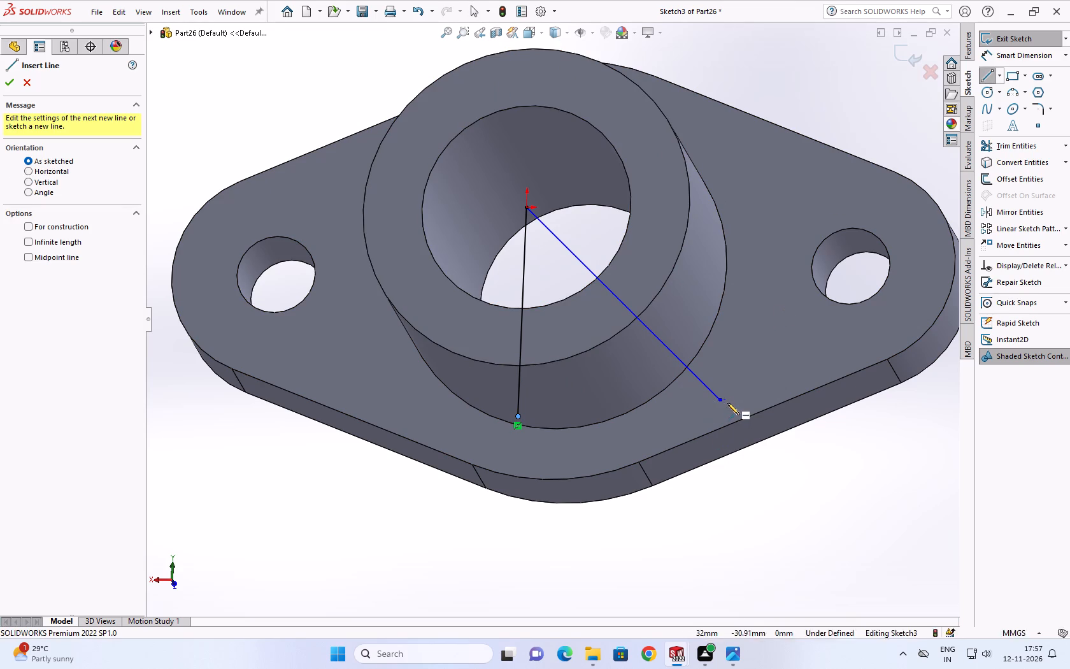
left_click(719, 401)
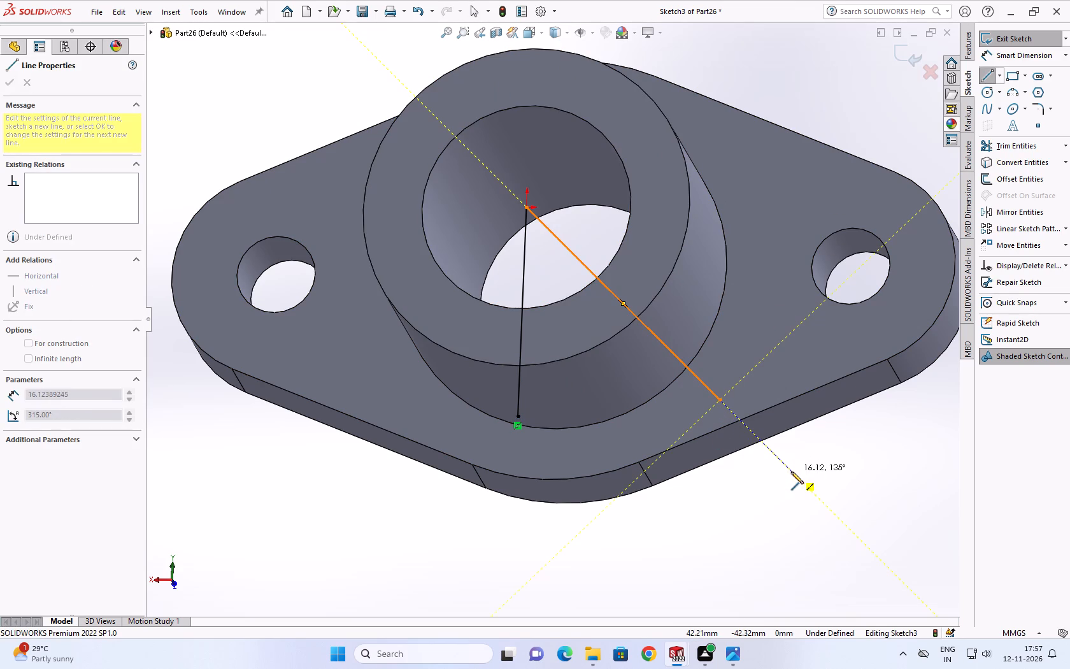
left_click(808, 490)
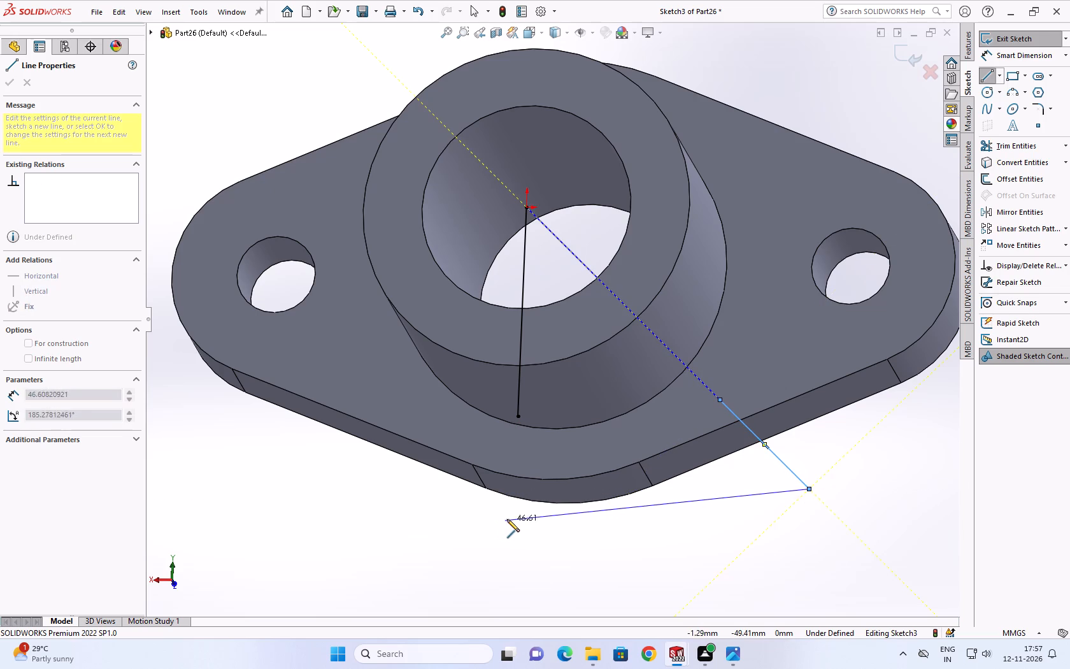
left_click(514, 515)
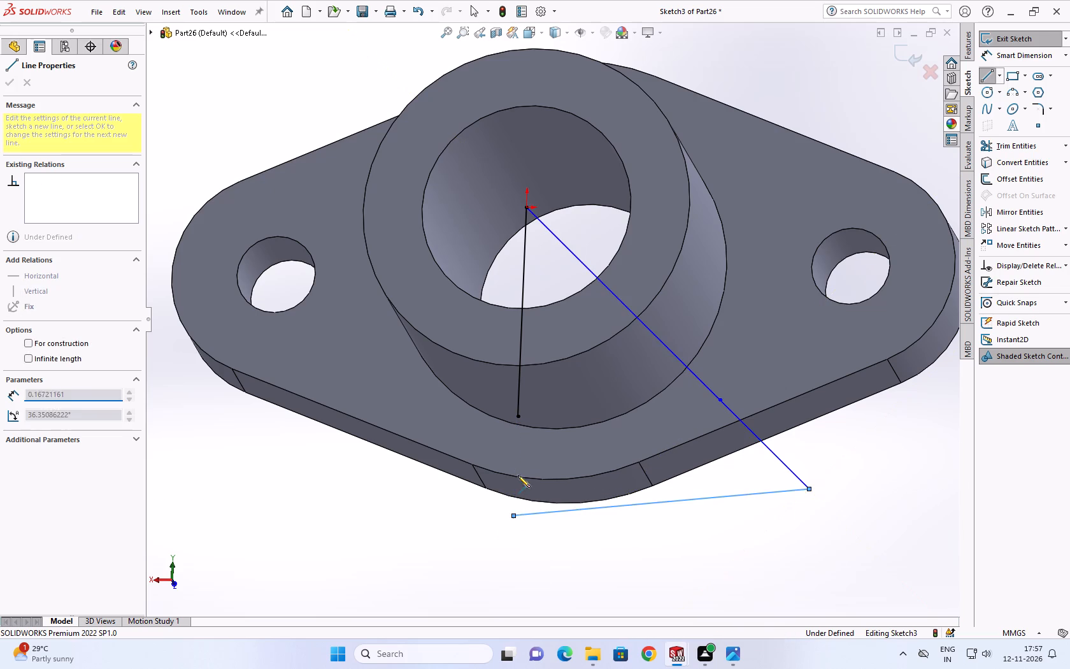
left_click(519, 419)
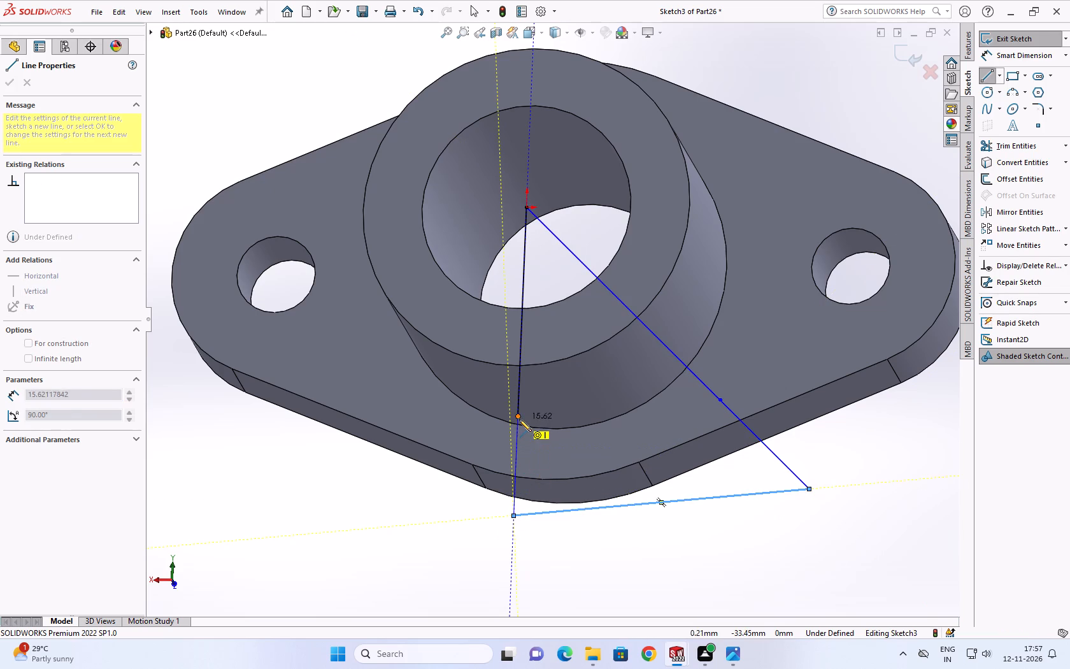
left_click(13, 83)
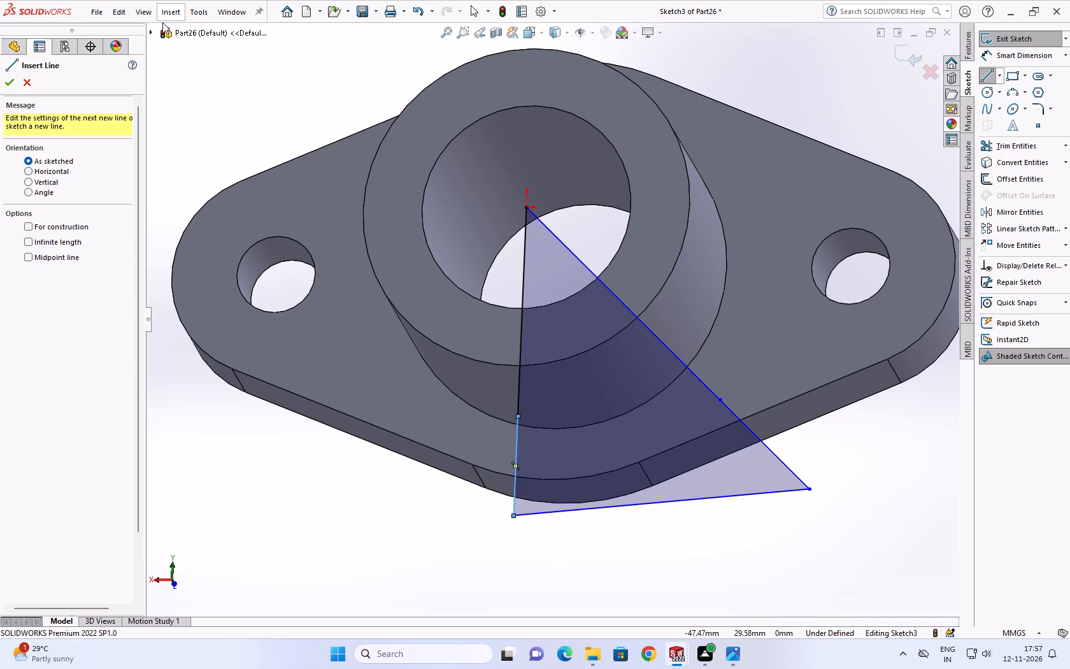
Cut the wedge profile from the tube and flange with a Through All Extruded Cut.
left_click(967, 49)
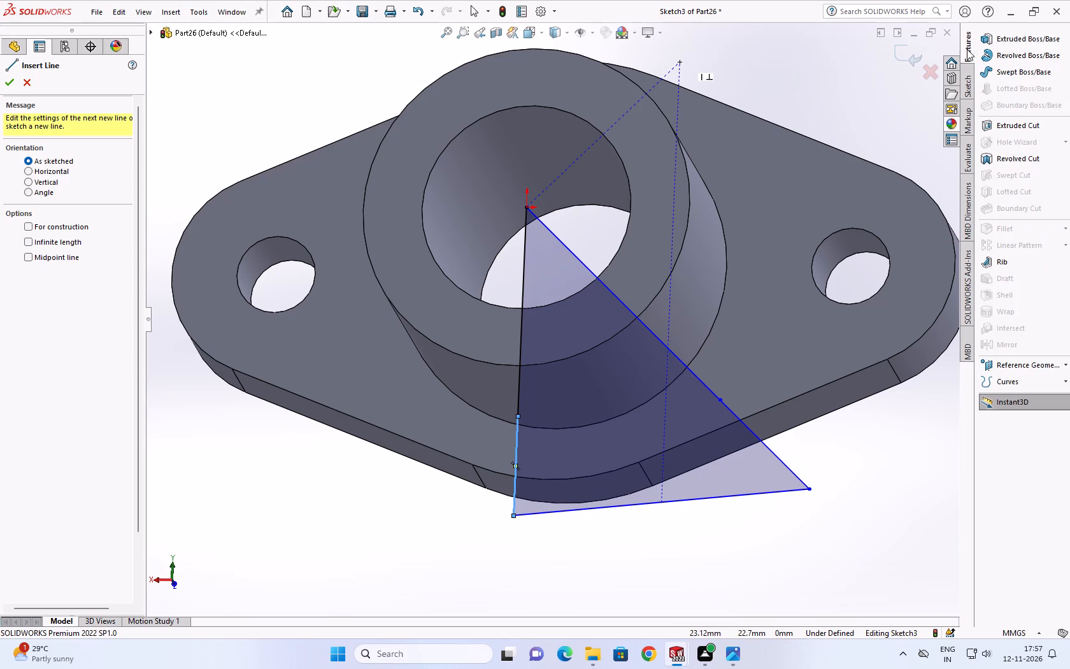
left_click(1029, 121)
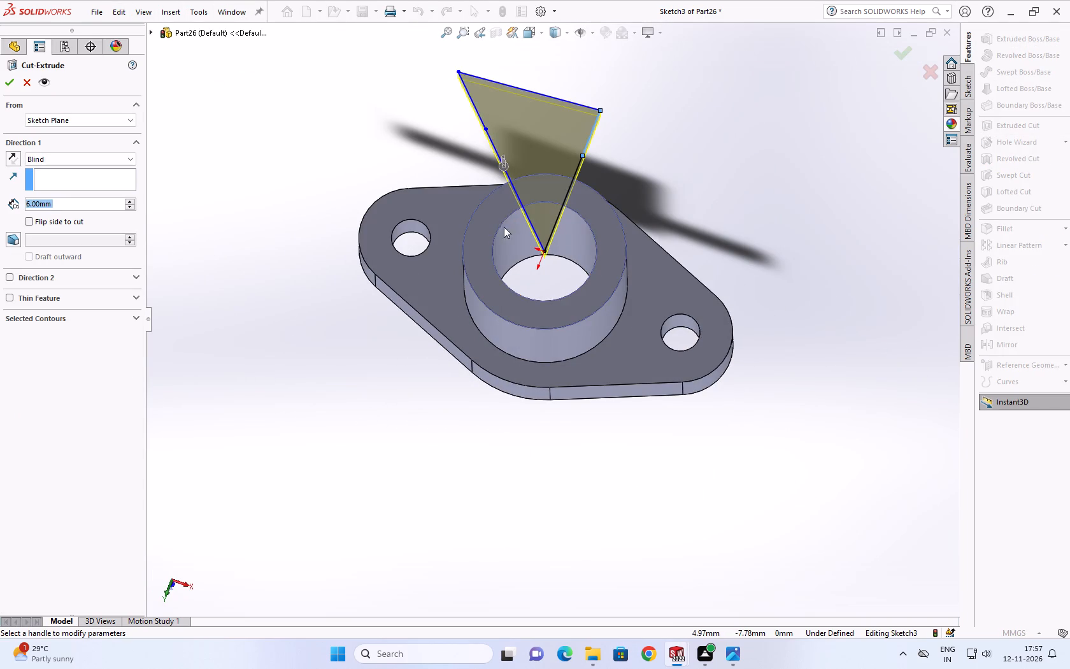
left_click(49, 159)
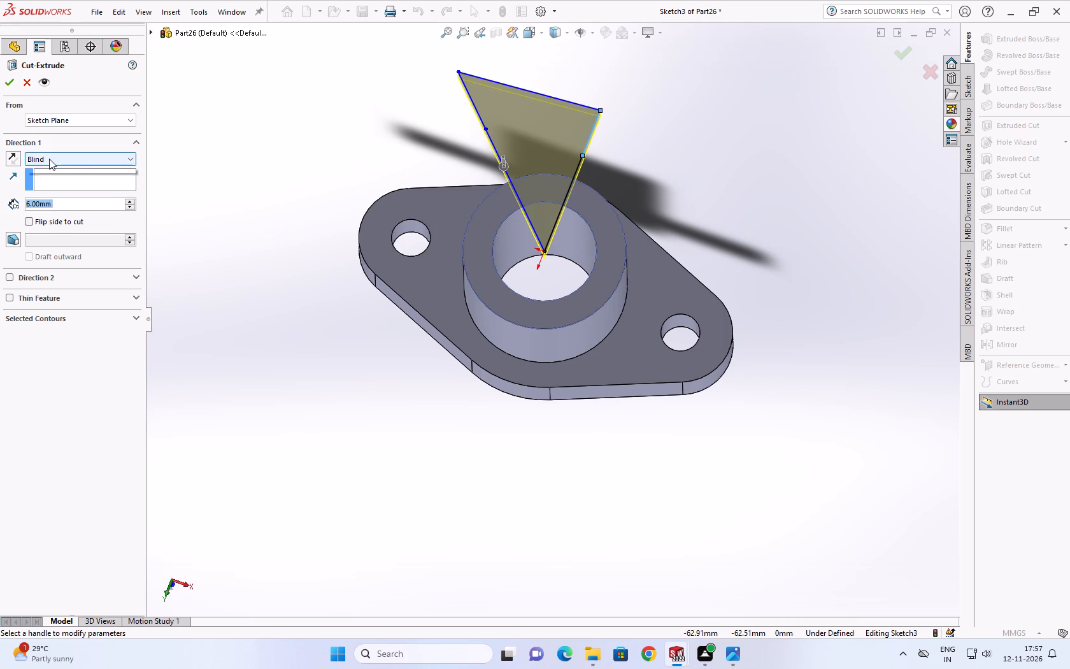
left_click(39, 178)
scroll(340, 209, "up", 1)
middle_click_drag(353, 204, 443, 285)
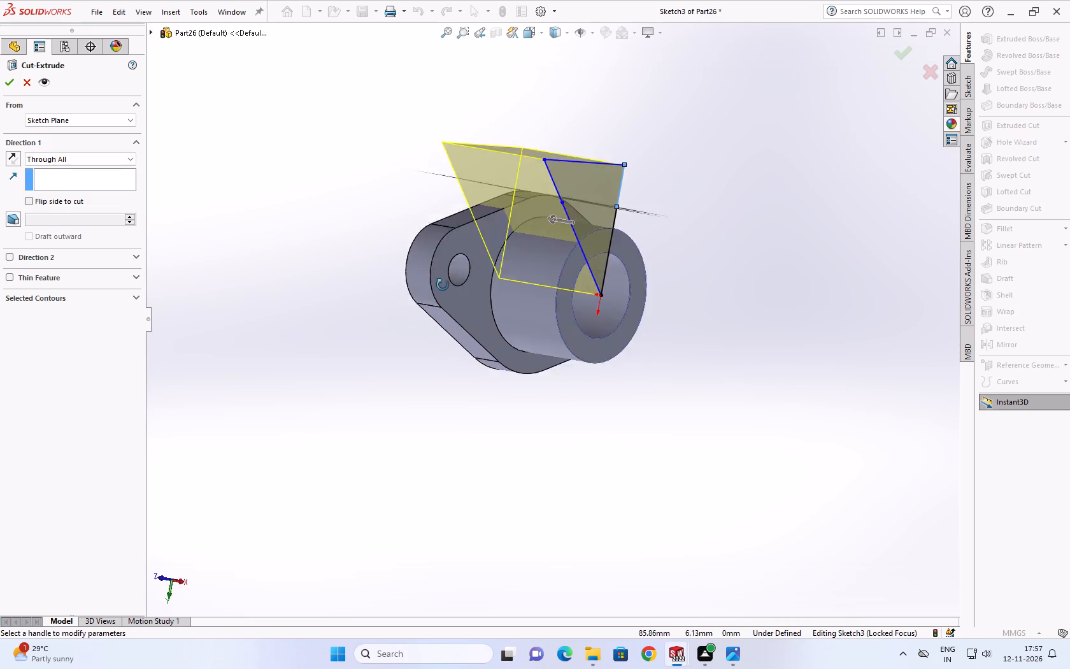
middle_click_drag(443, 285, 609, 498)
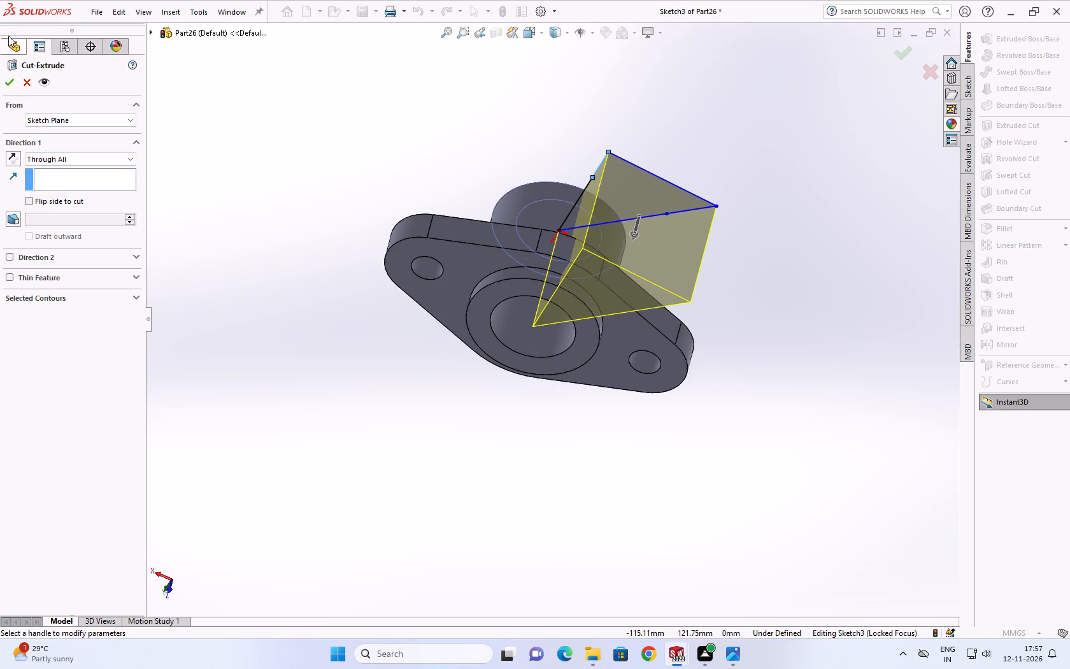
left_click(13, 81)
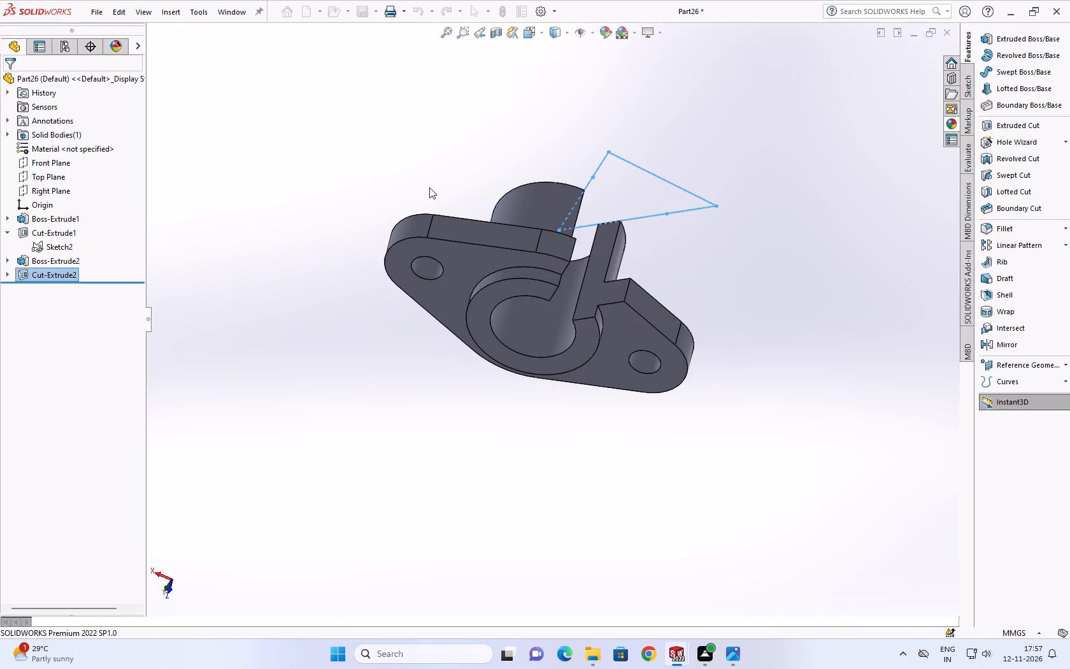
Examine the wedge cut from several angles and compare it with the cutaway view in the reference drawing.
middle_click_drag(438, 191, 389, 375)
scroll(438, 218, "down", 1)
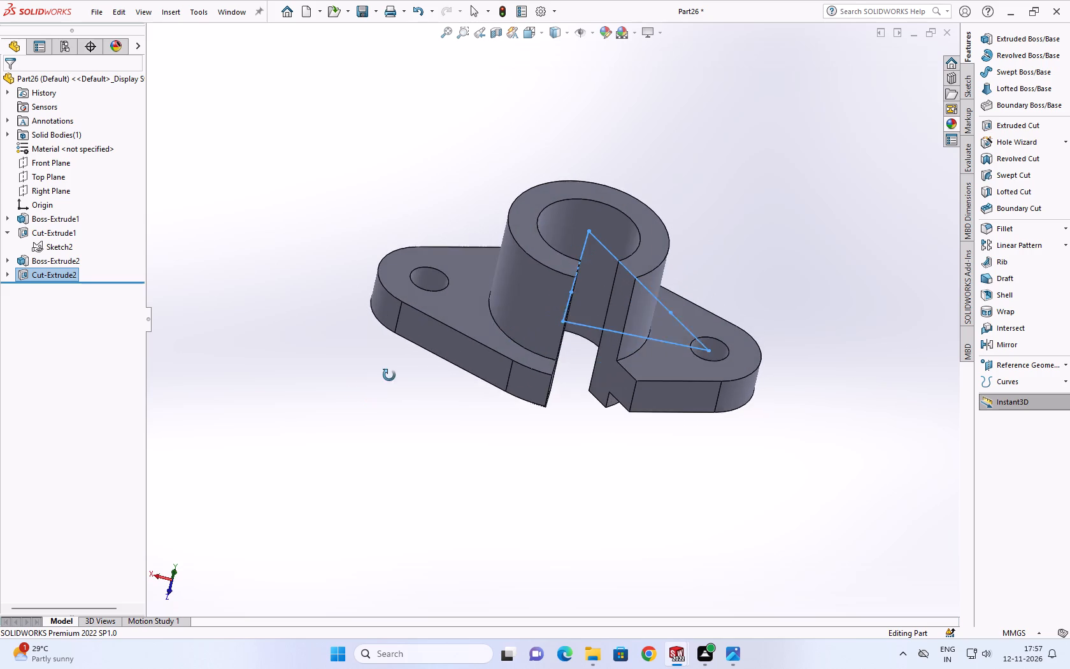
middle_click_drag(389, 375, 392, 368)
left_click(166, 361)
scroll(448, 273, "down", 3)
middle_click_drag(438, 255, 413, 270)
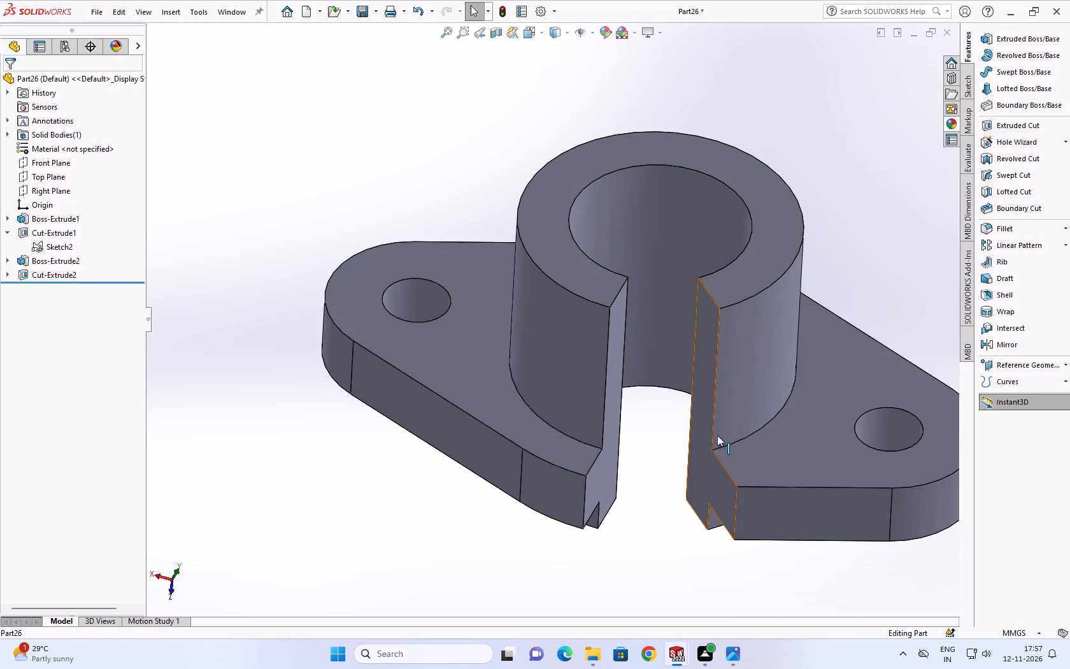
left_click(737, 652)
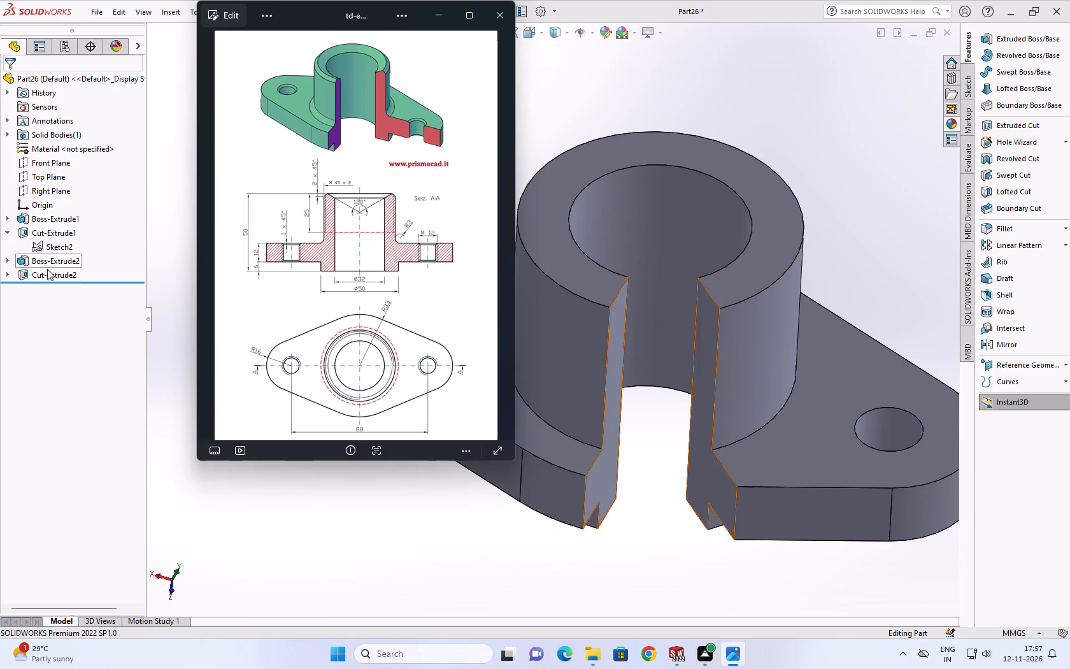
left_click(0, 268)
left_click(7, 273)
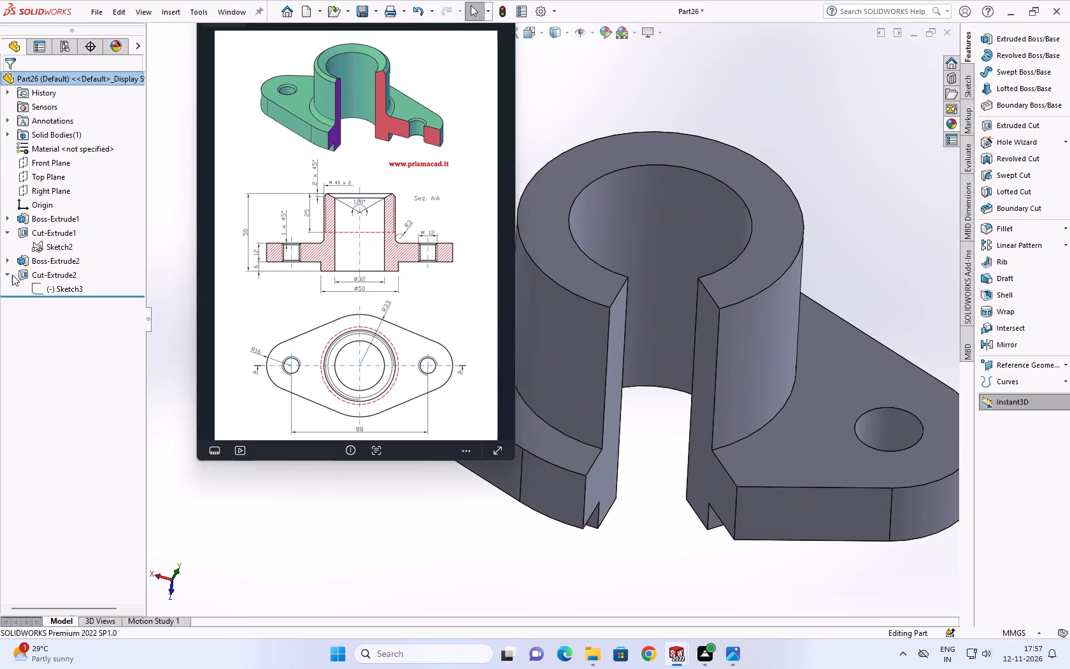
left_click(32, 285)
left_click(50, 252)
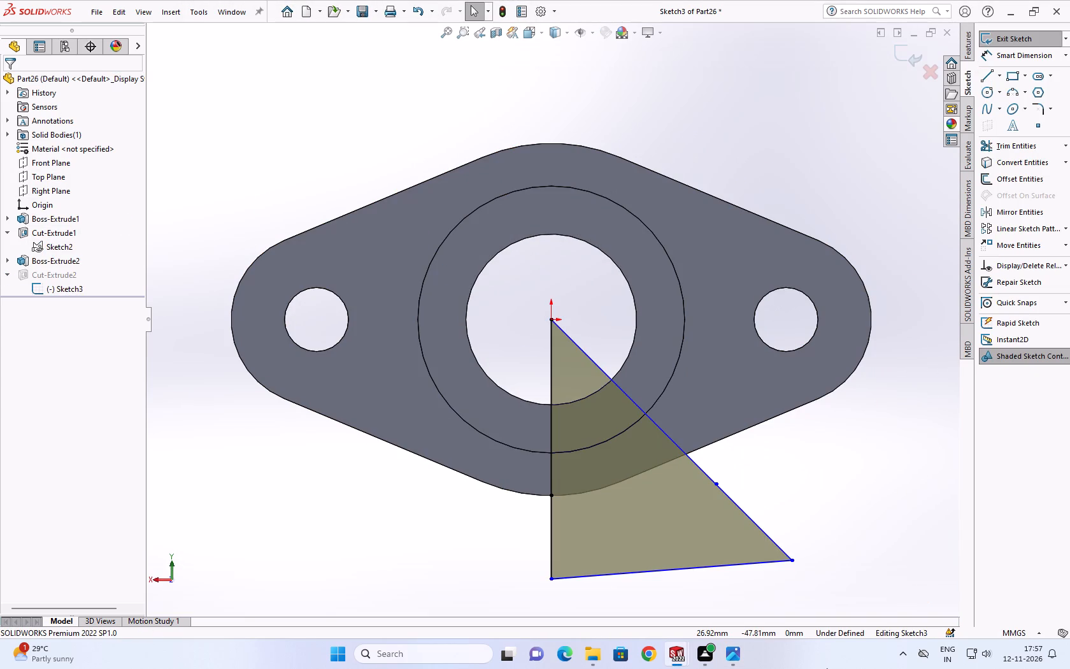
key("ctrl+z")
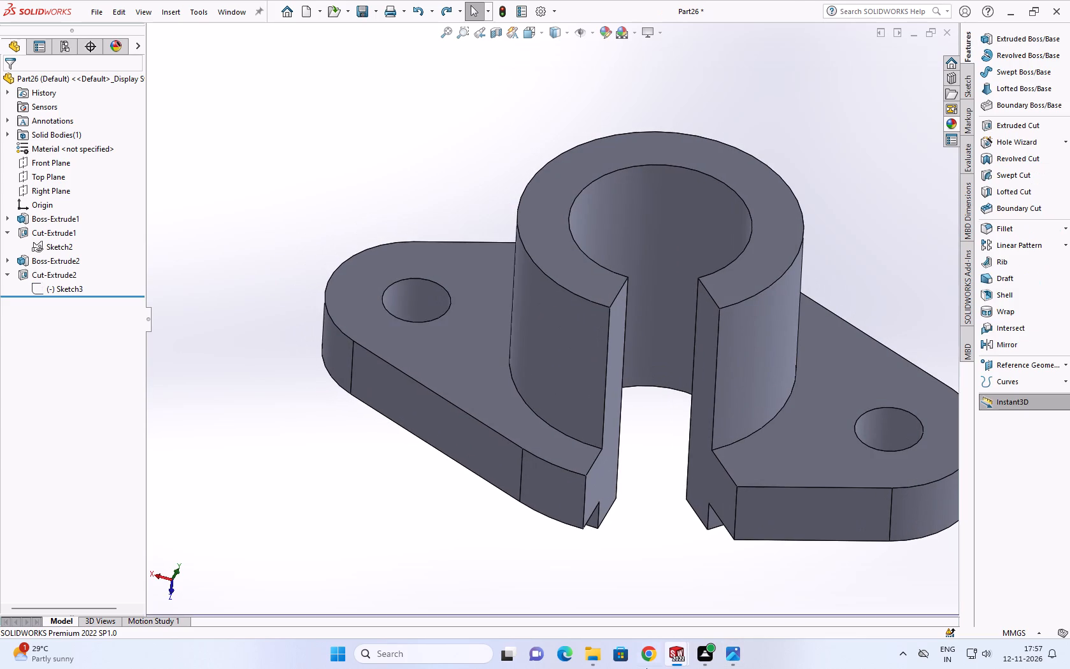
Open the wedge cut's sketch for editing and delete the slanted closing line outside the flange.
left_click(54, 284)
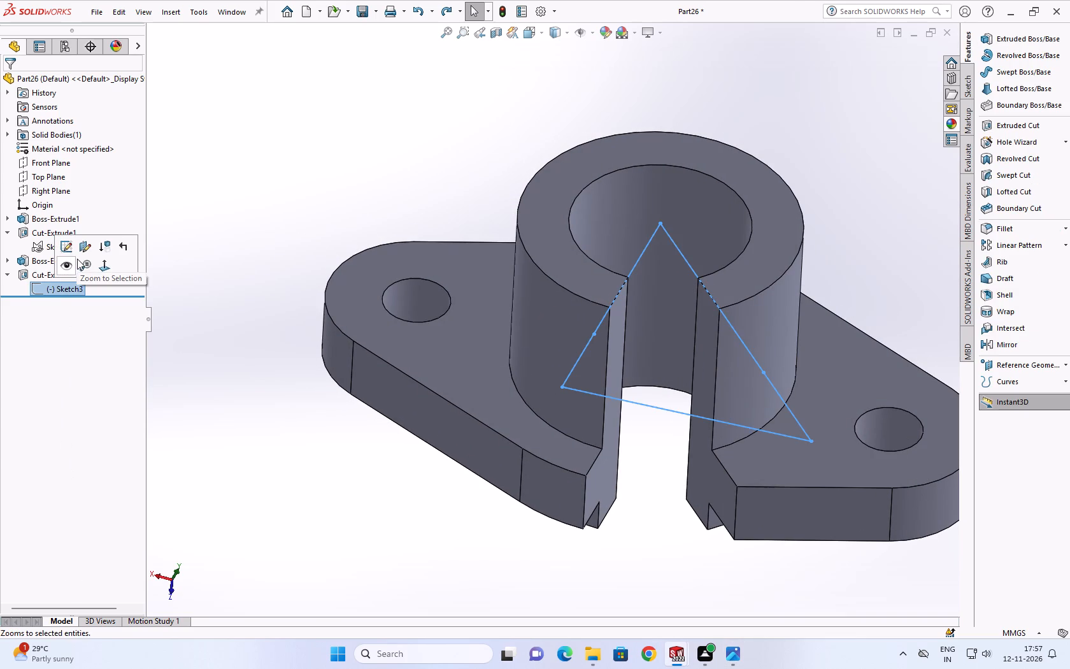
left_click(58, 246)
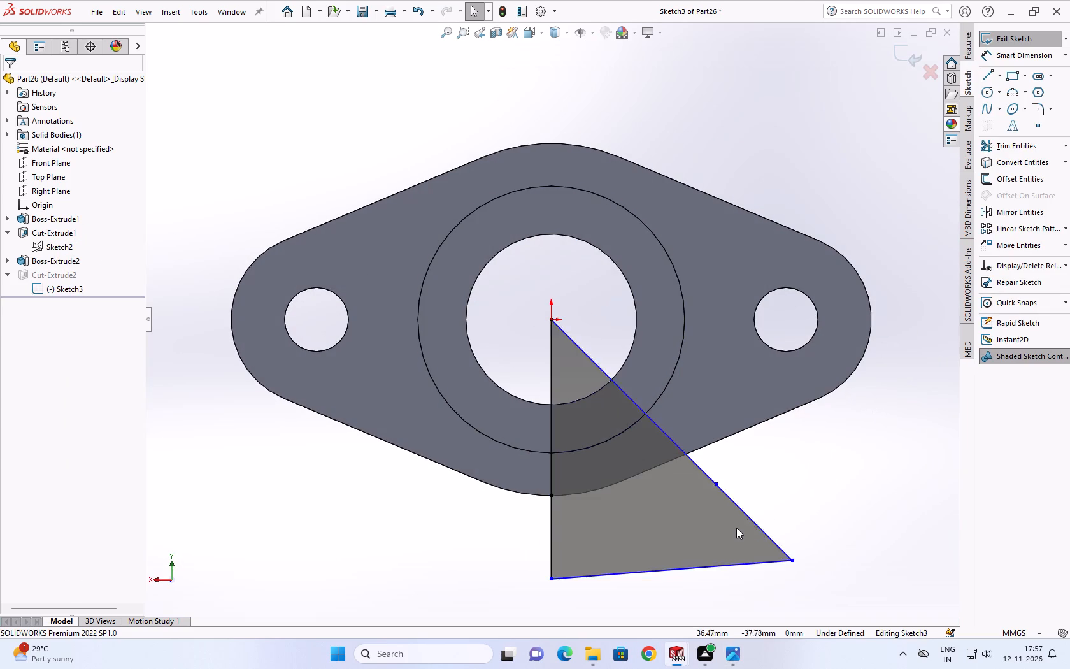
left_click(687, 571)
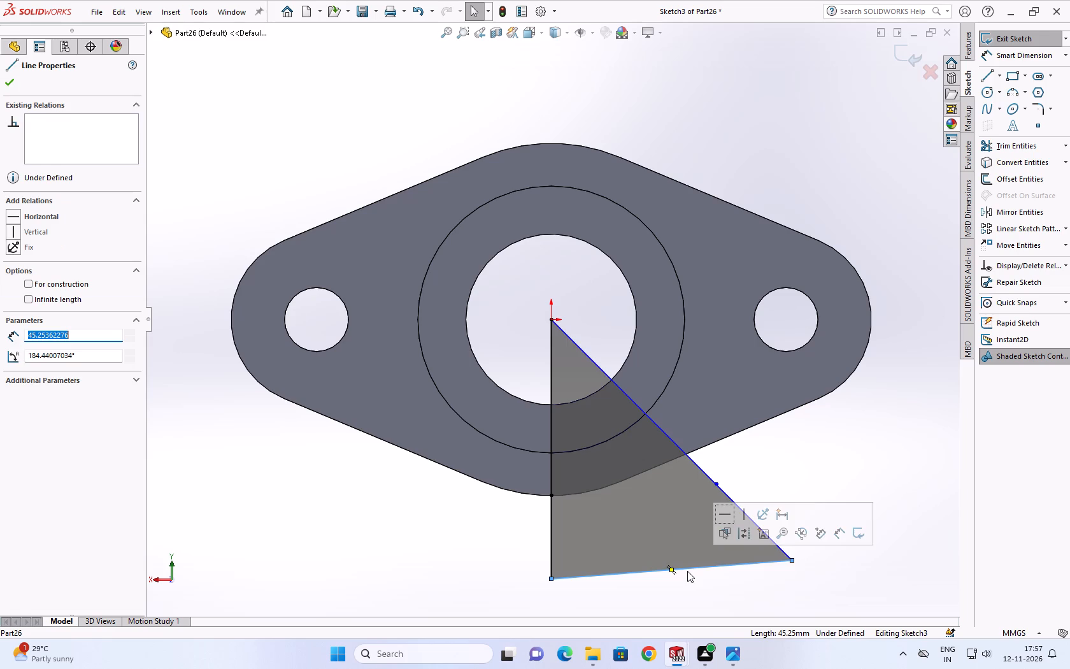
key("Delete")
Swing the diagonal line's outer end about 75 mm out from the origin, past the side hole, and make the line horizontal.
left_click_drag(794, 563, 950, 320)
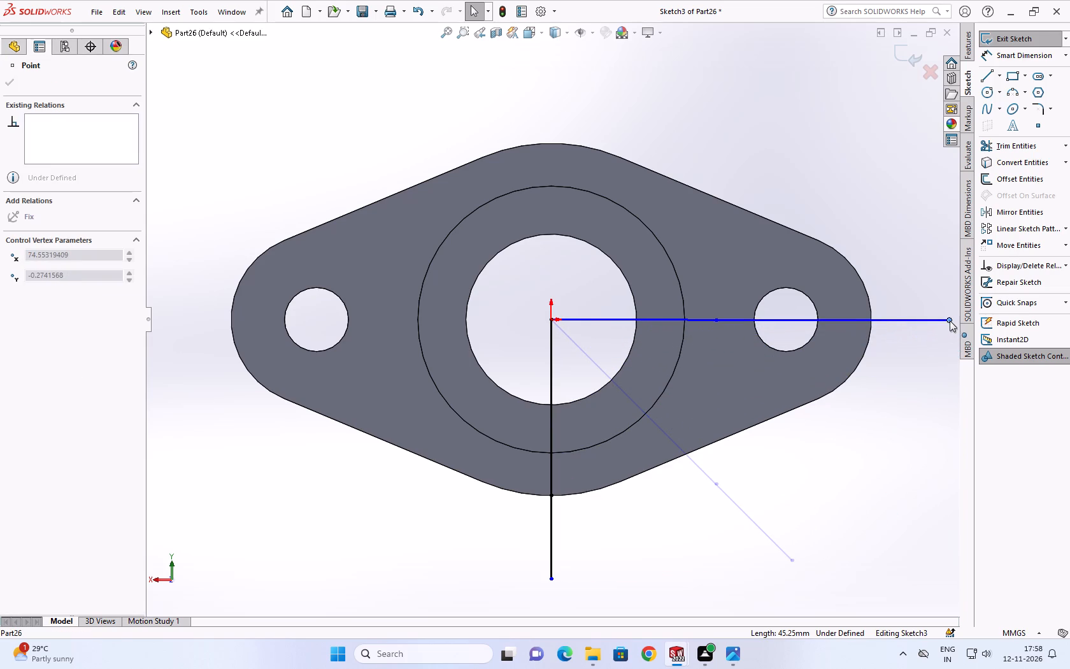
left_click_drag(950, 320, 950, 319)
scroll(911, 319, "down", 2)
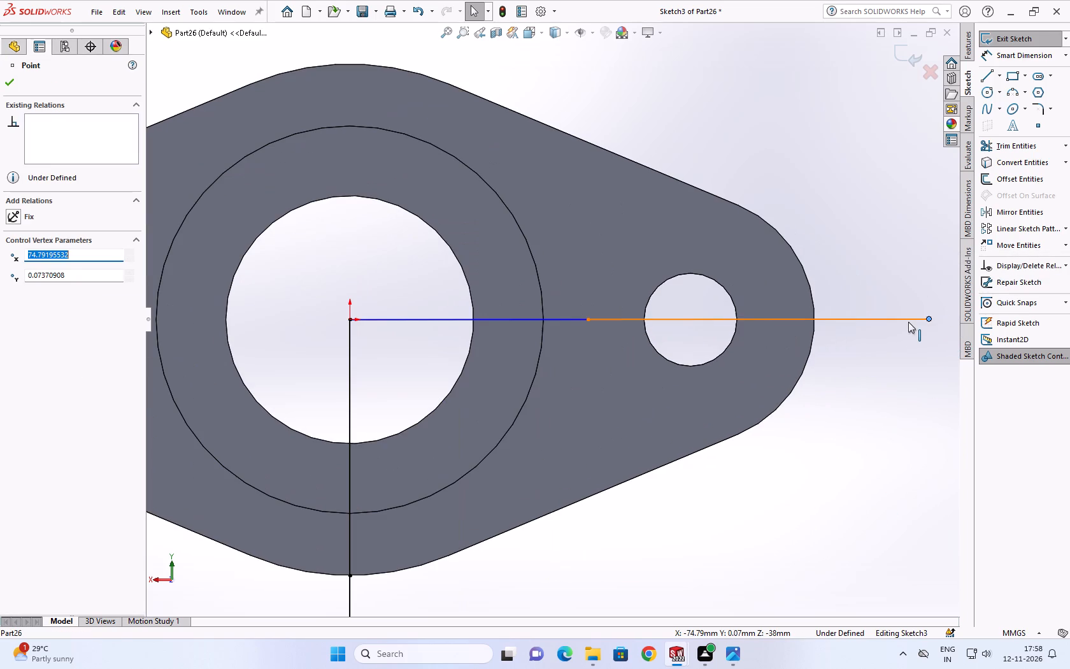
left_click(878, 323)
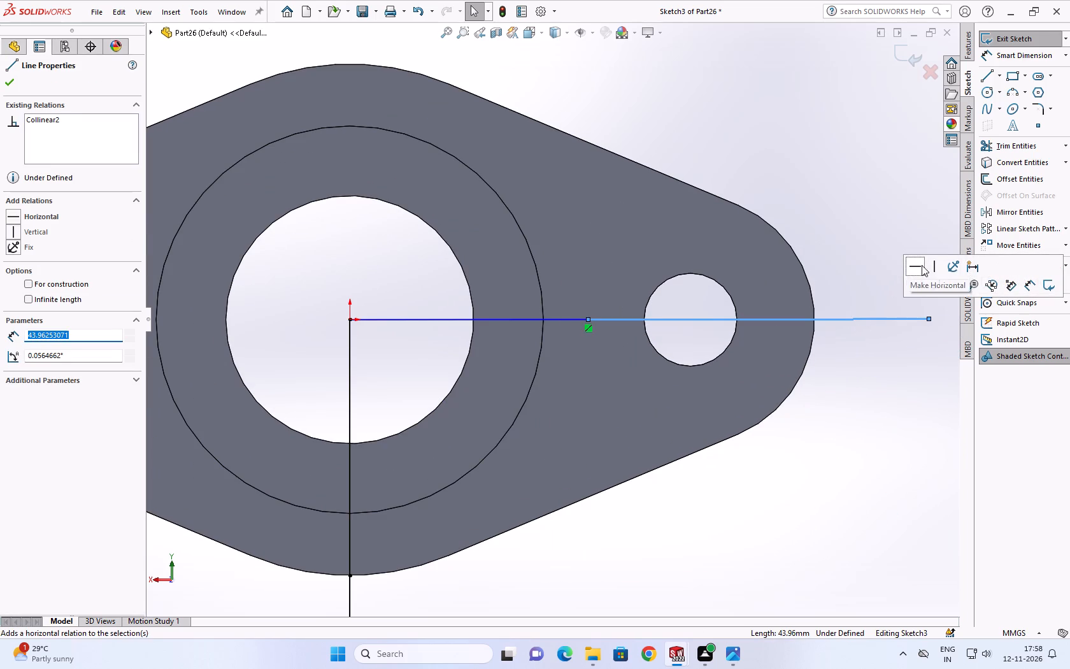
left_click(919, 266)
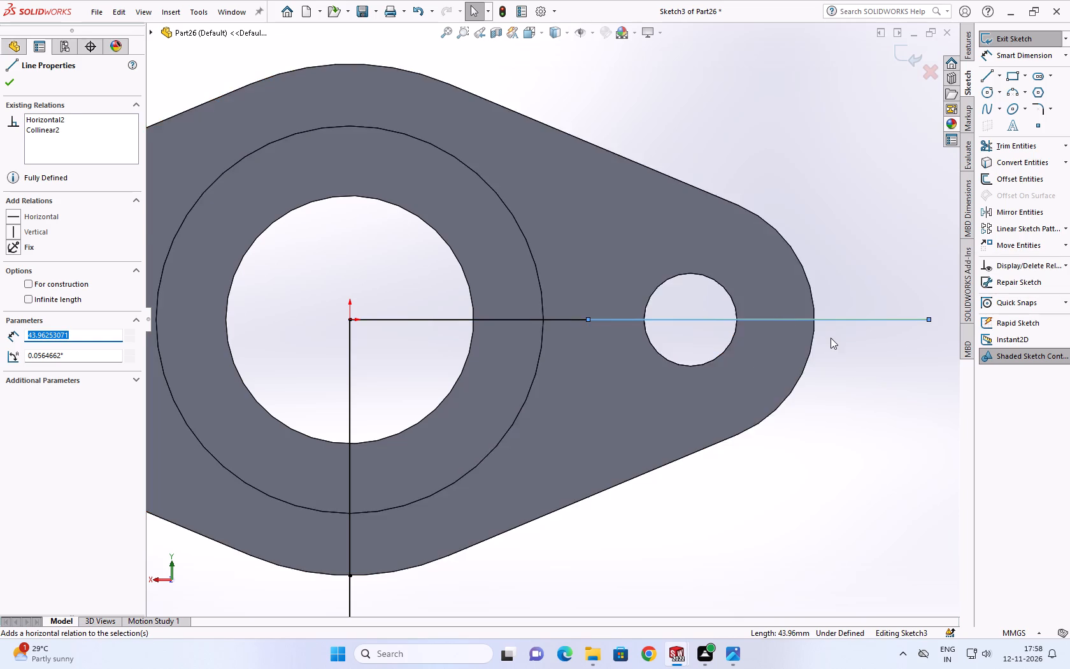
Close the quarter profile with a line between the outer ends of the horizontal and vertical lines, and exit the sketch to rebuild the cut.
scroll(705, 332, "up", 2)
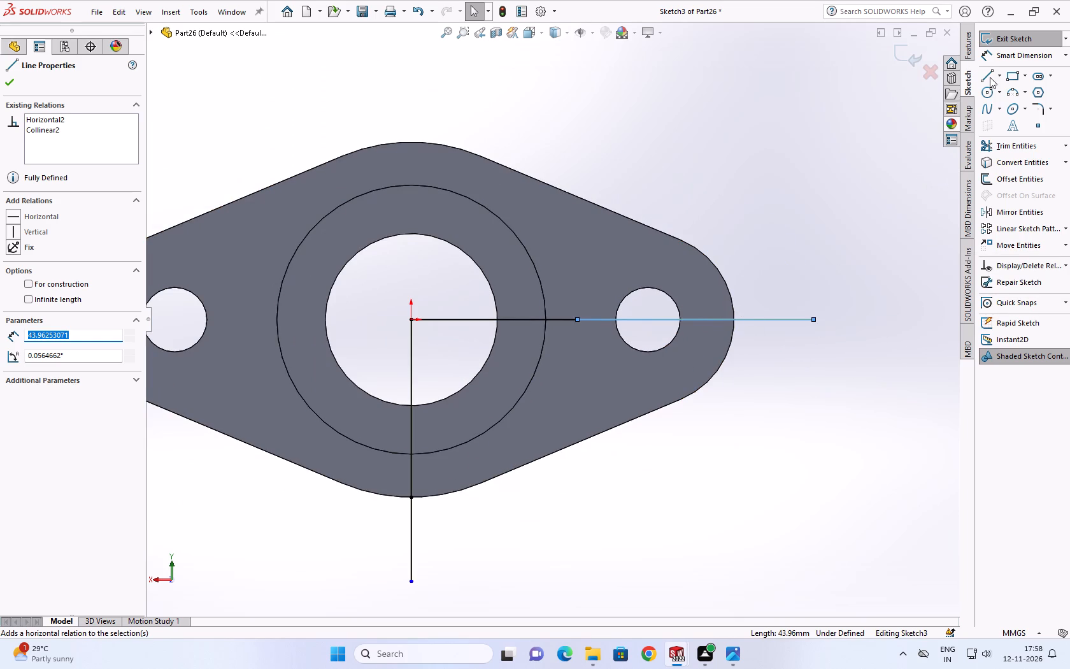
left_click(990, 77)
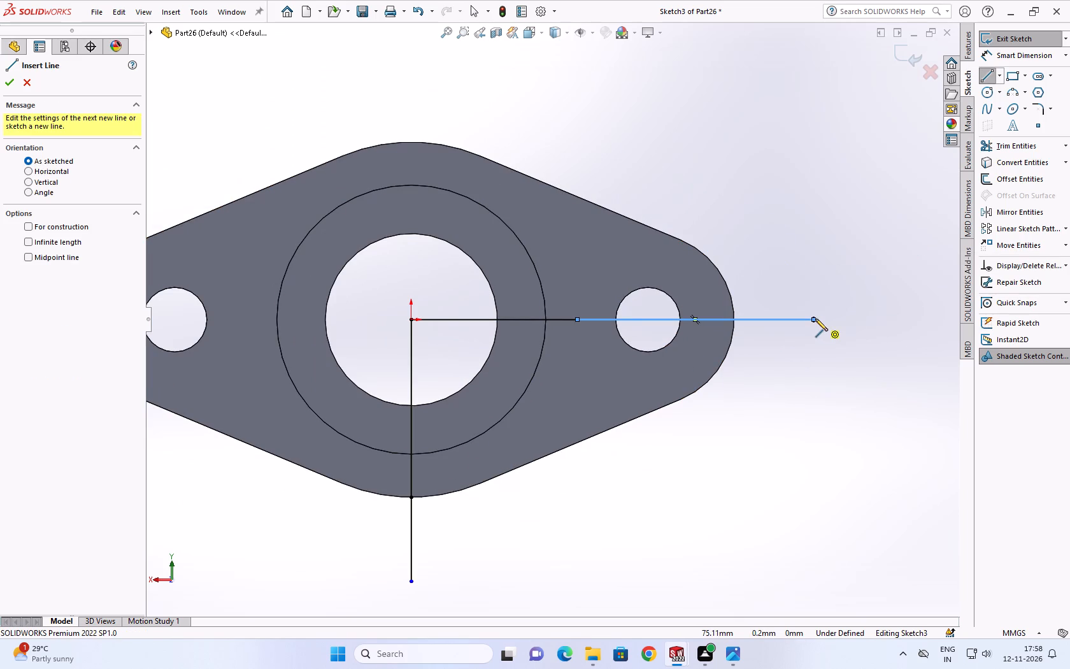
left_click(815, 319)
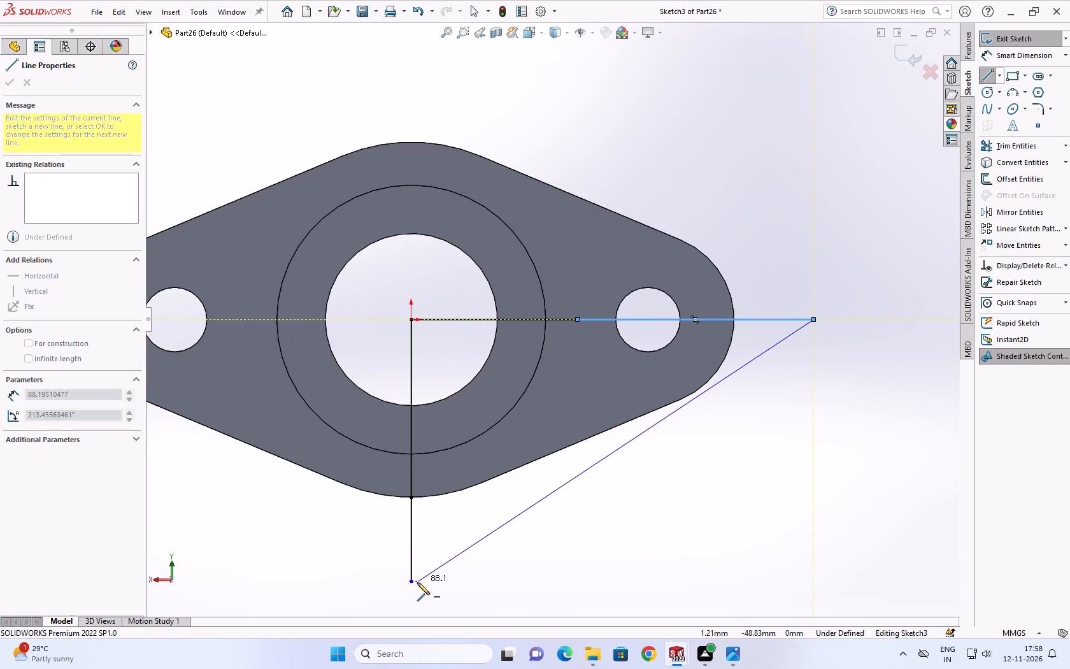
left_click(413, 584)
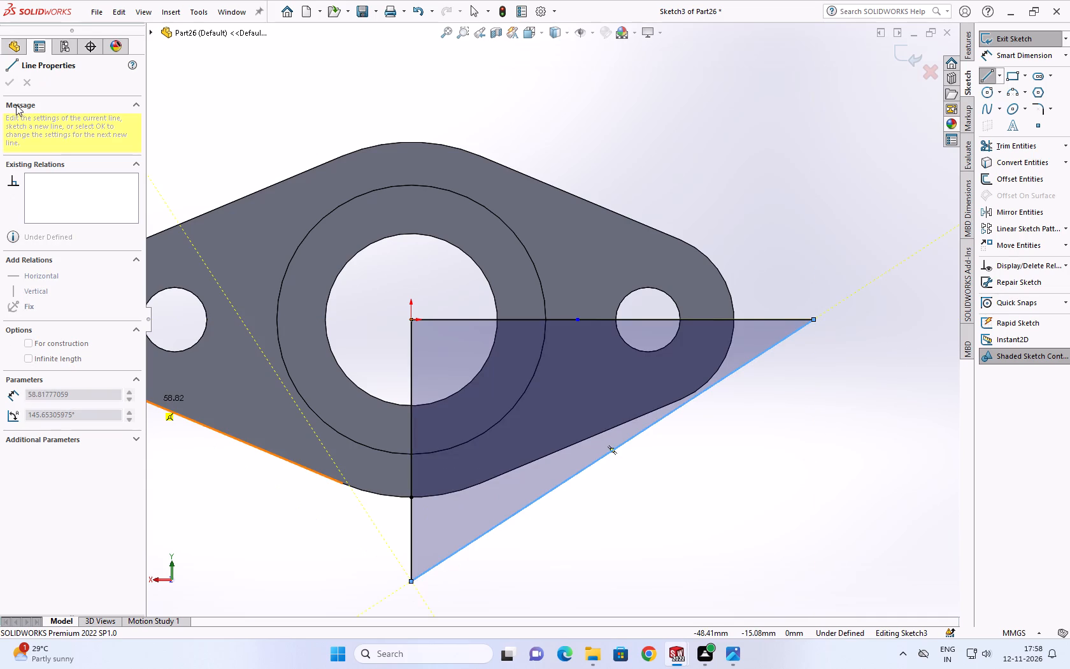
right_click(474, 98)
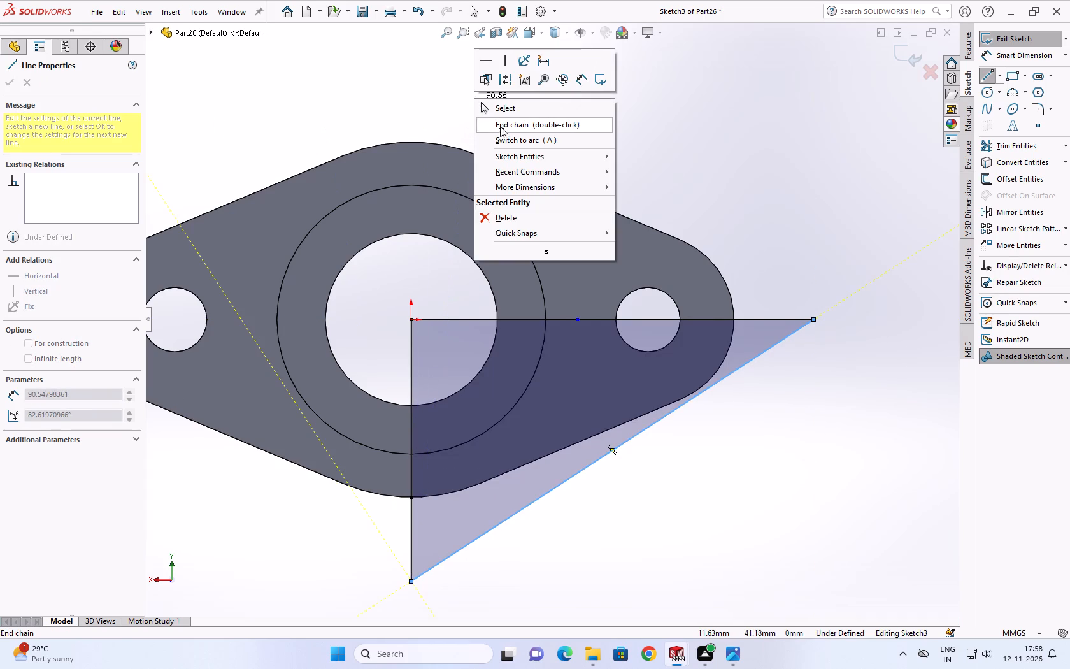
left_click(500, 127)
left_click(9, 78)
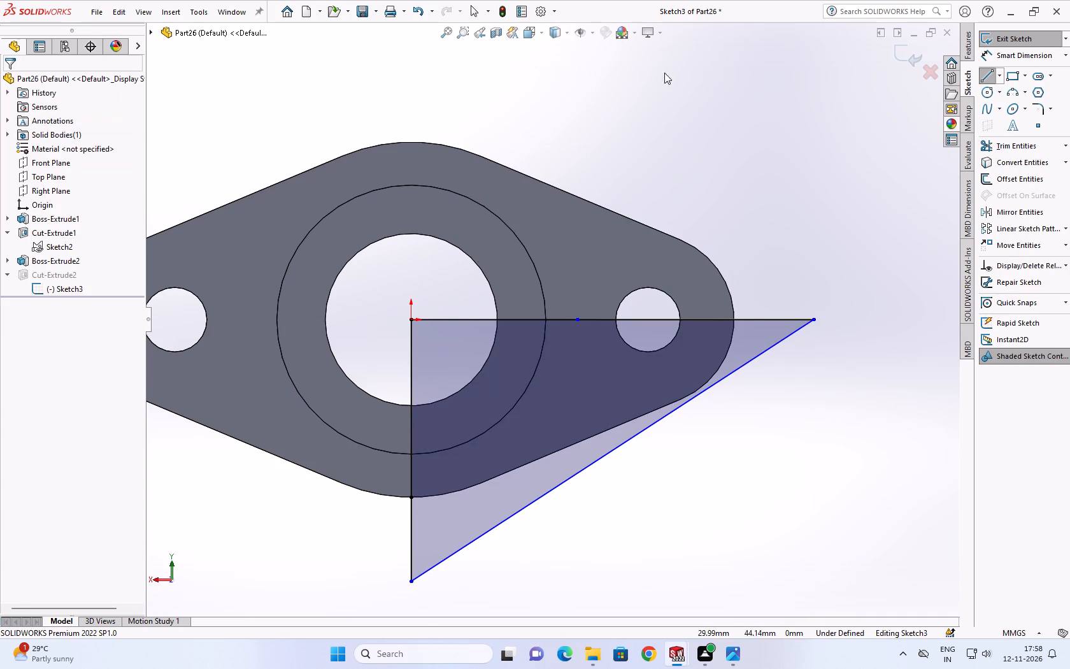
left_click(900, 46)
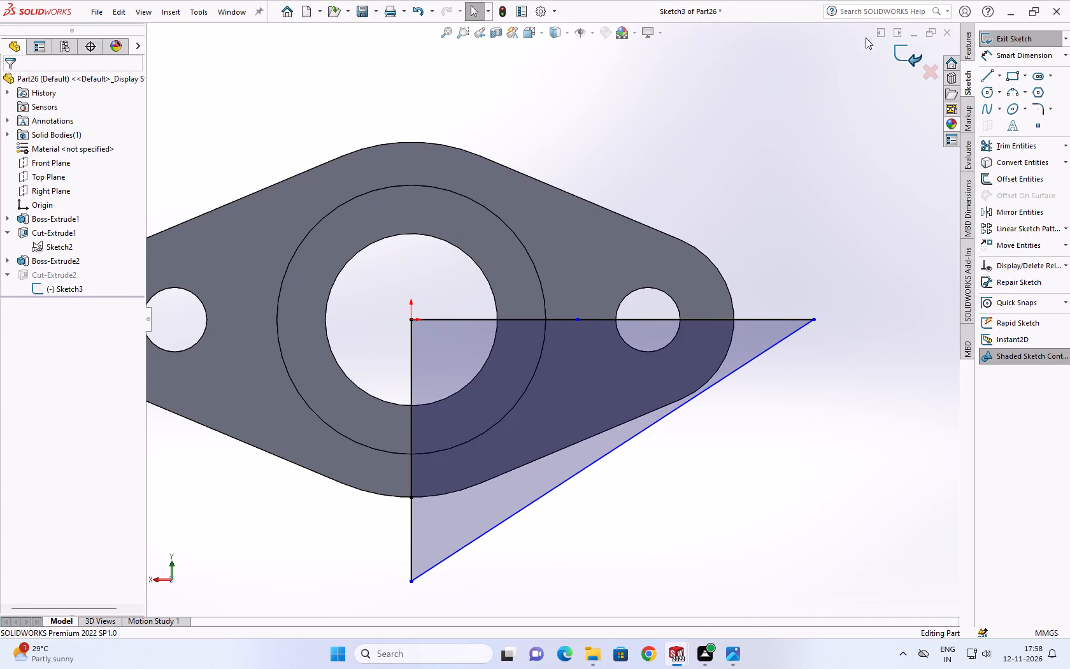
scroll(785, 305, "up", 2)
middle_click_drag(785, 305, 755, 190)
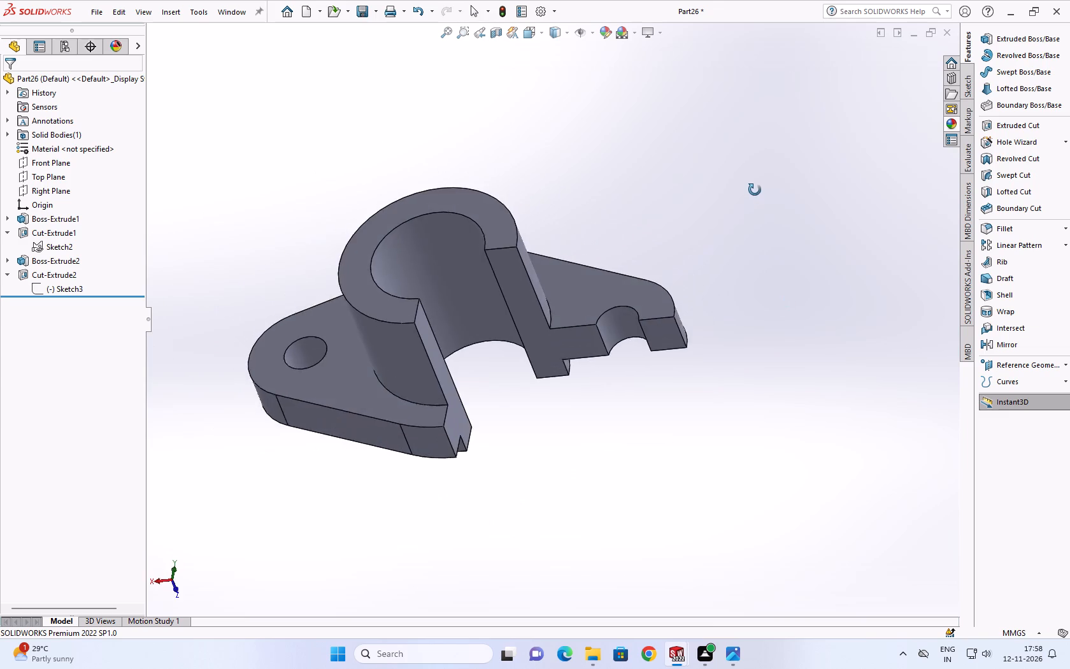
middle_click_drag(755, 190, 732, 247)
scroll(732, 241, "up", 1)
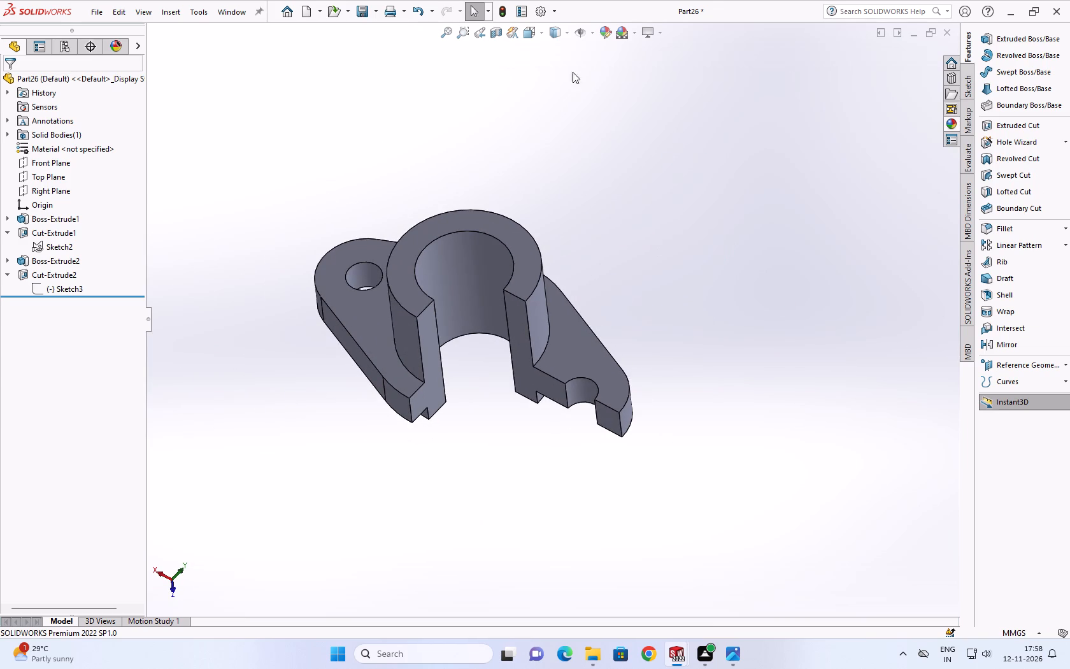
Check the reference drawing's colours and apply a green appearance (RGB 0, 255, 0) to the whole part.
left_click(738, 659)
left_click(727, 385)
scroll(560, 220, "up", 1)
scroll(502, 105, "down", 2)
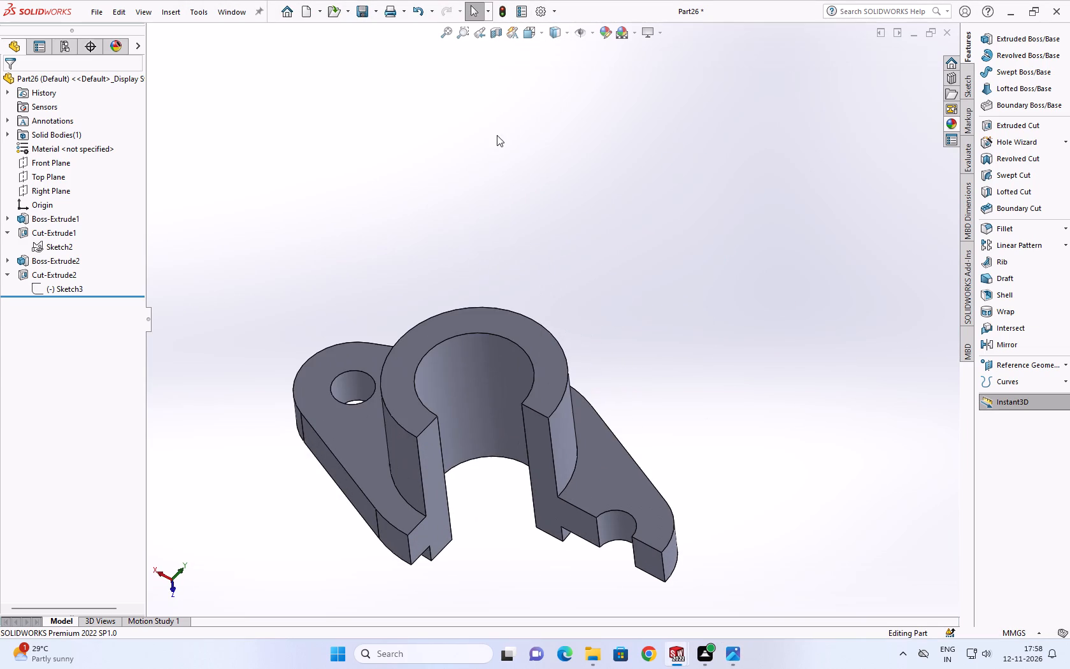
left_click(344, 415)
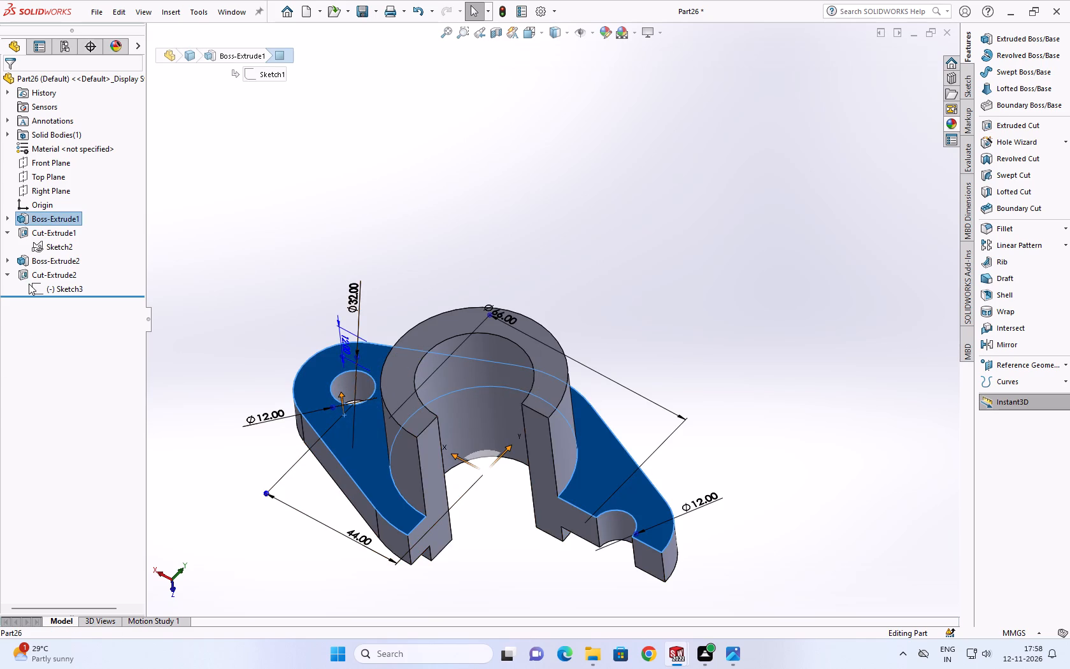
left_click(53, 85)
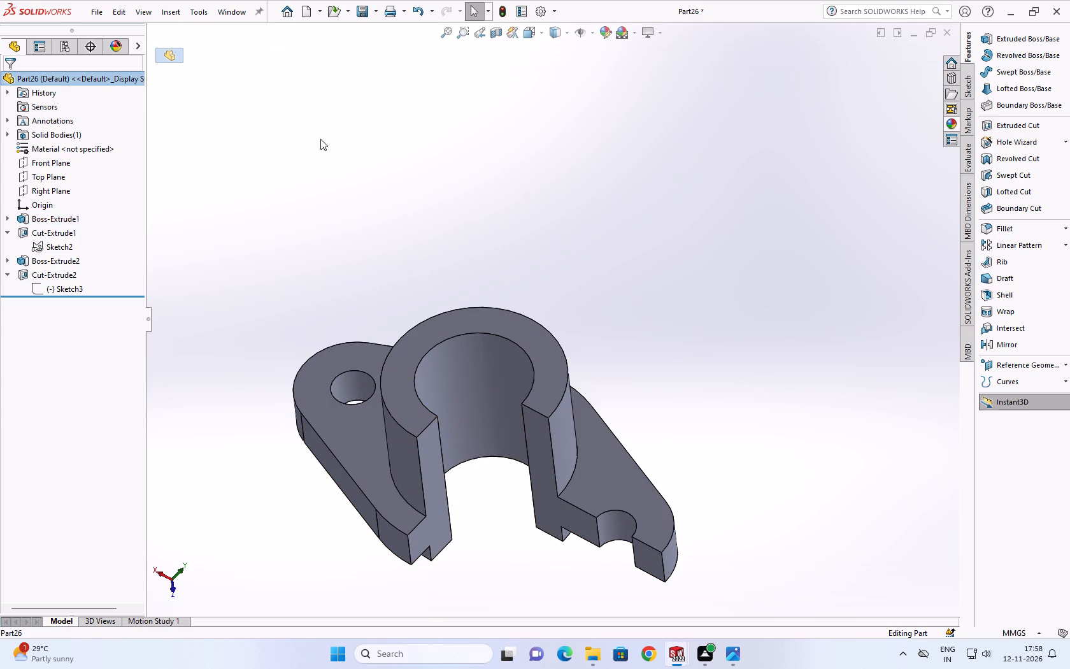
left_click(608, 27)
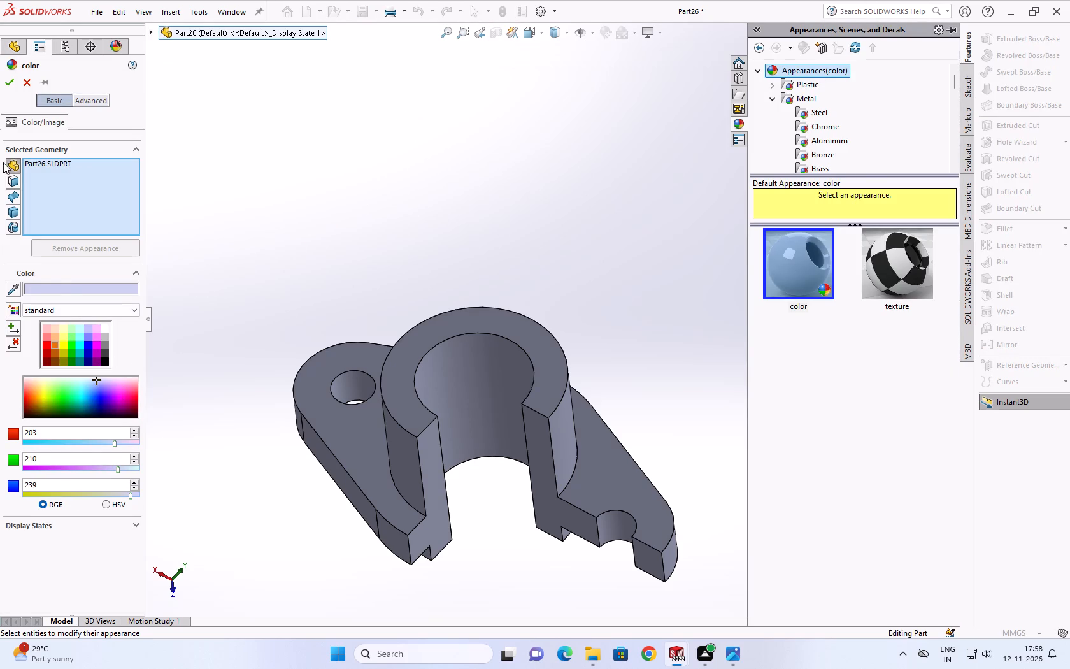
left_click(71, 348)
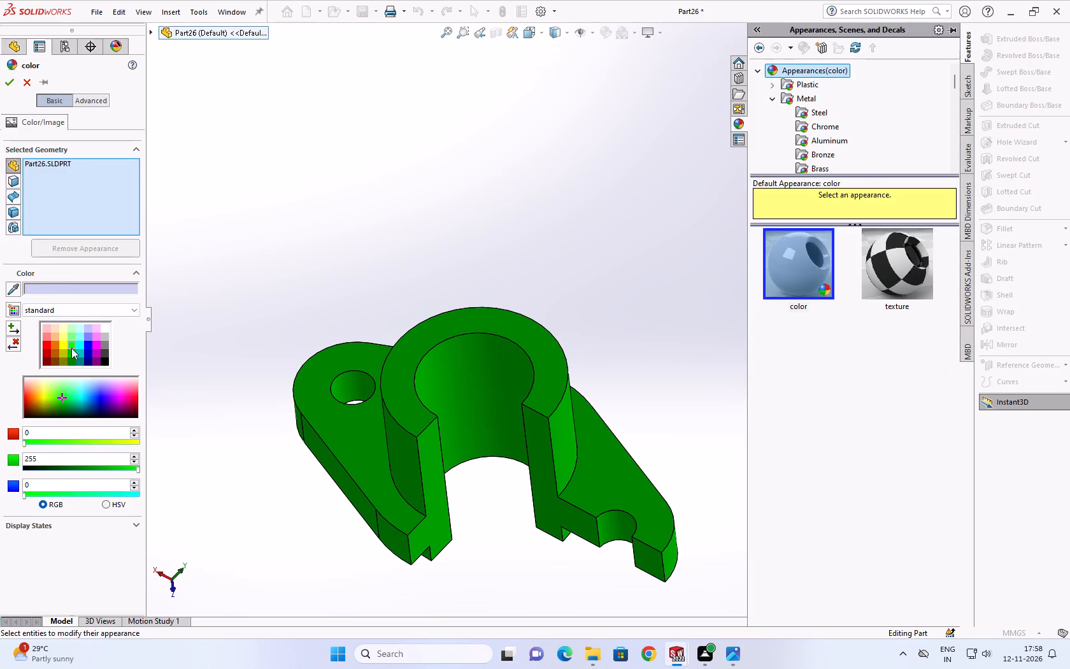
left_click(10, 80)
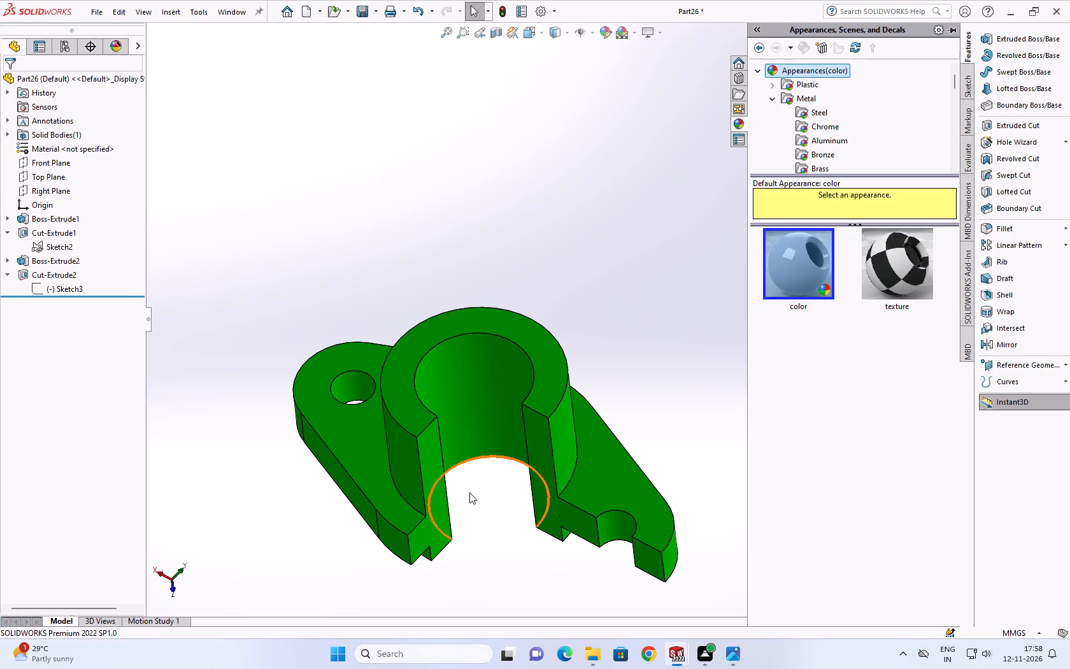
Colour the cut face that does not pass through a side hole purple (RGB 192, 0, 192).
left_click(429, 516)
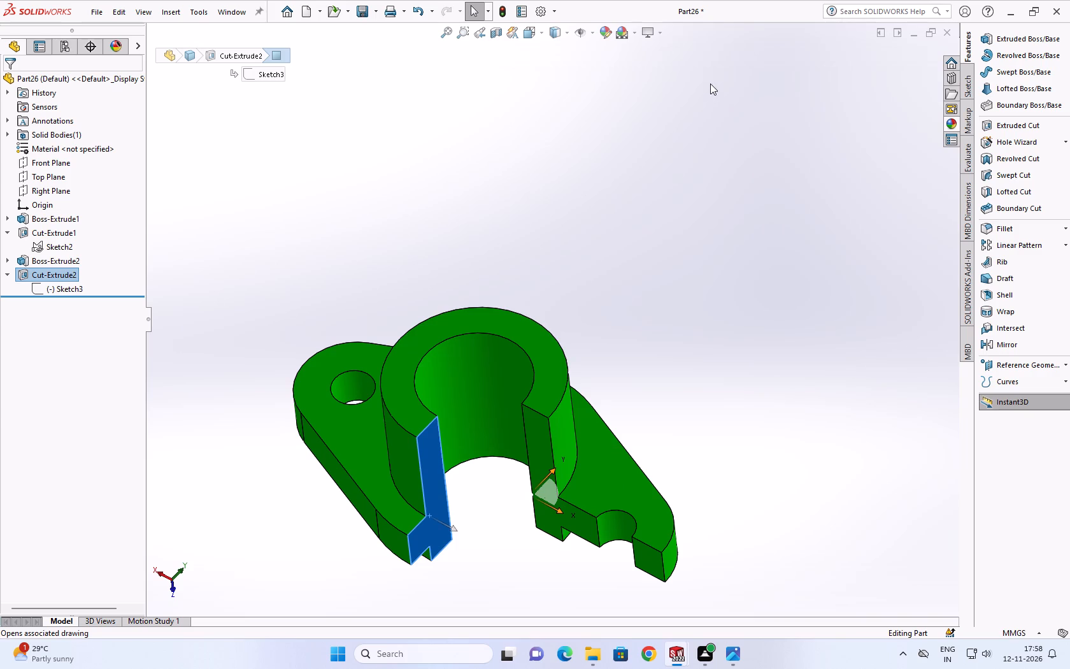
left_click(598, 29)
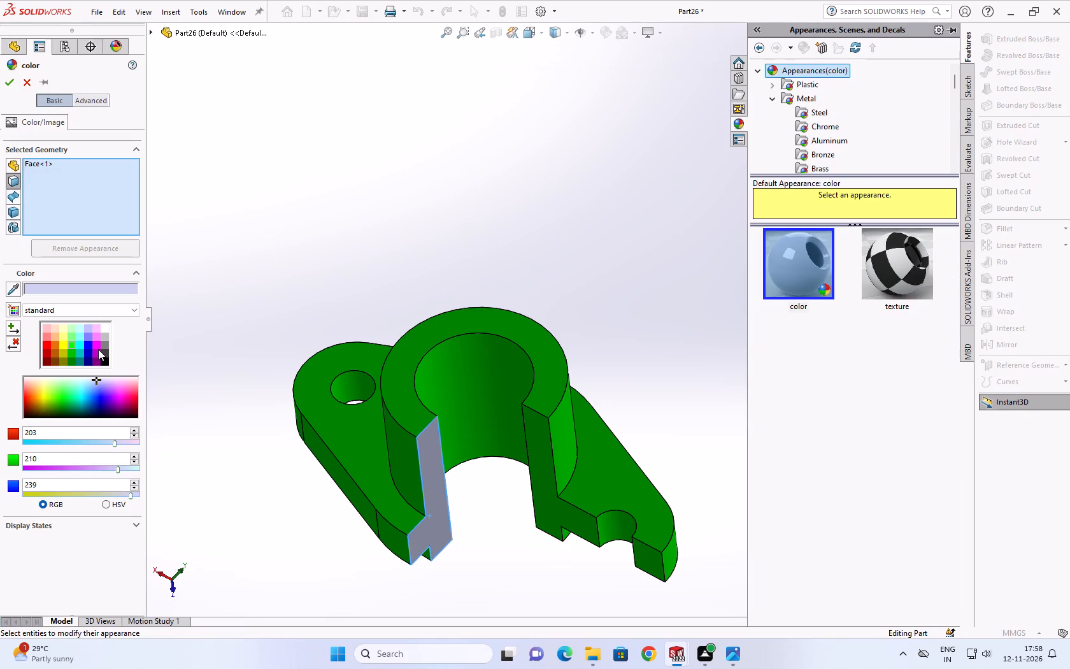
left_click(98, 349)
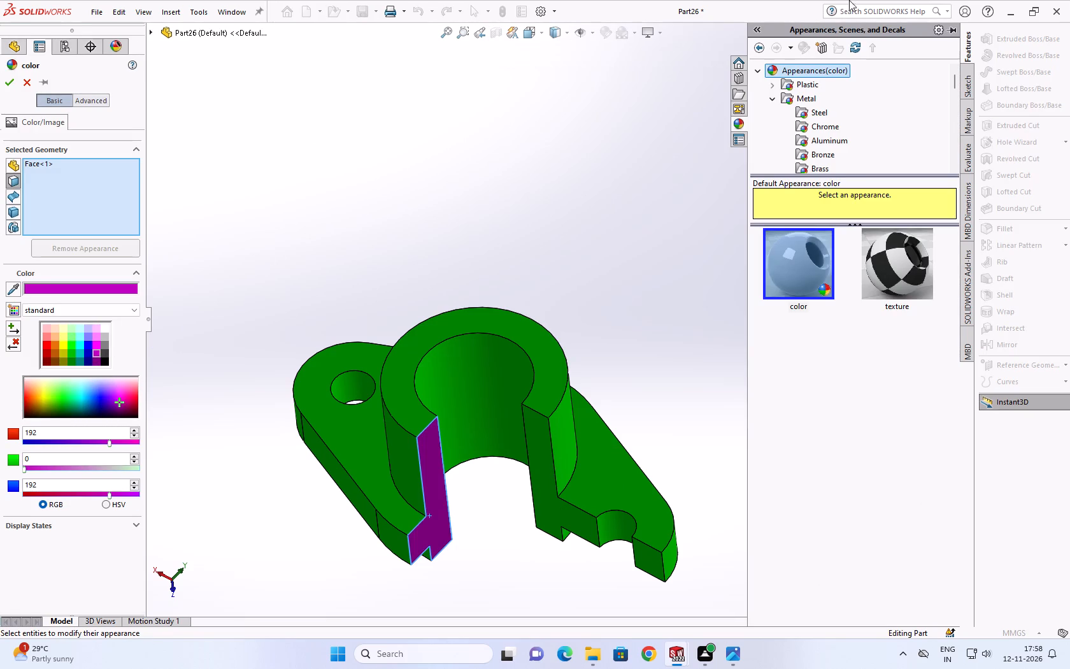
left_click(10, 83)
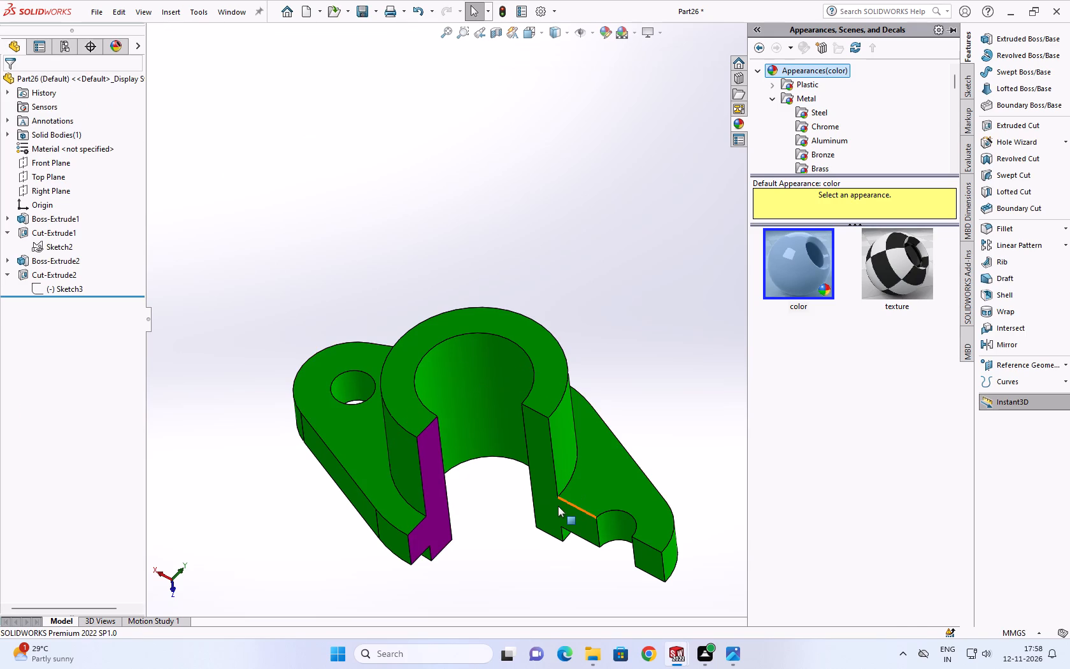
Colour the two cut faces on either side of the sectioned side hole dark red (RGB 192, 0, 0), leaving the hole's wall out.
left_click(558, 506)
scroll(597, 538, "down", 2)
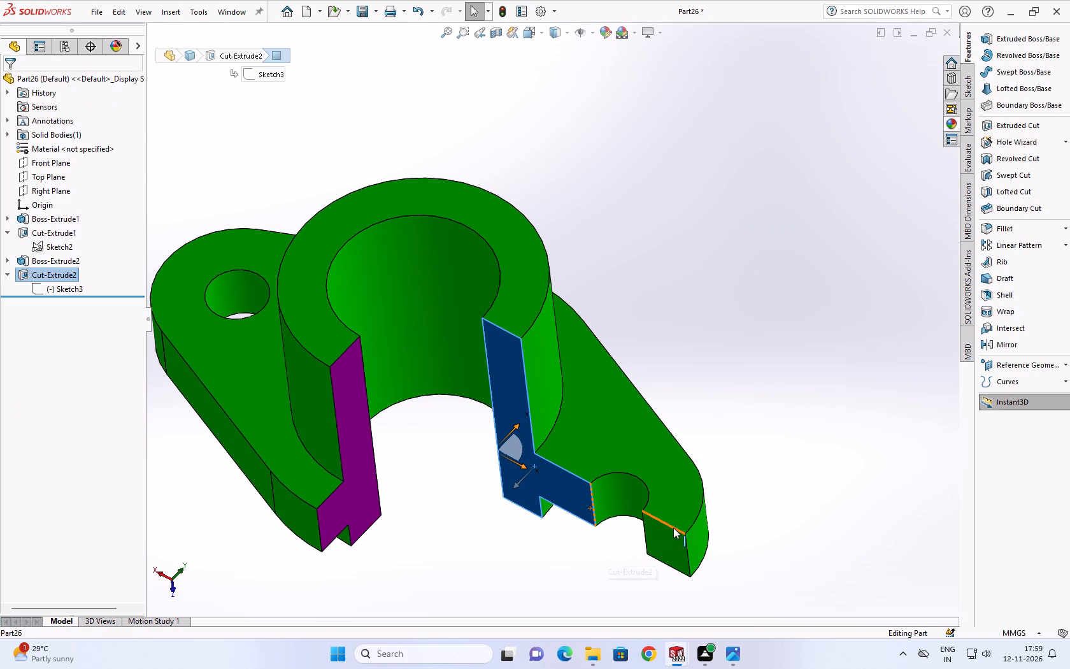
left_click(664, 535, "ctrl")
left_click(603, 501, "ctrl")
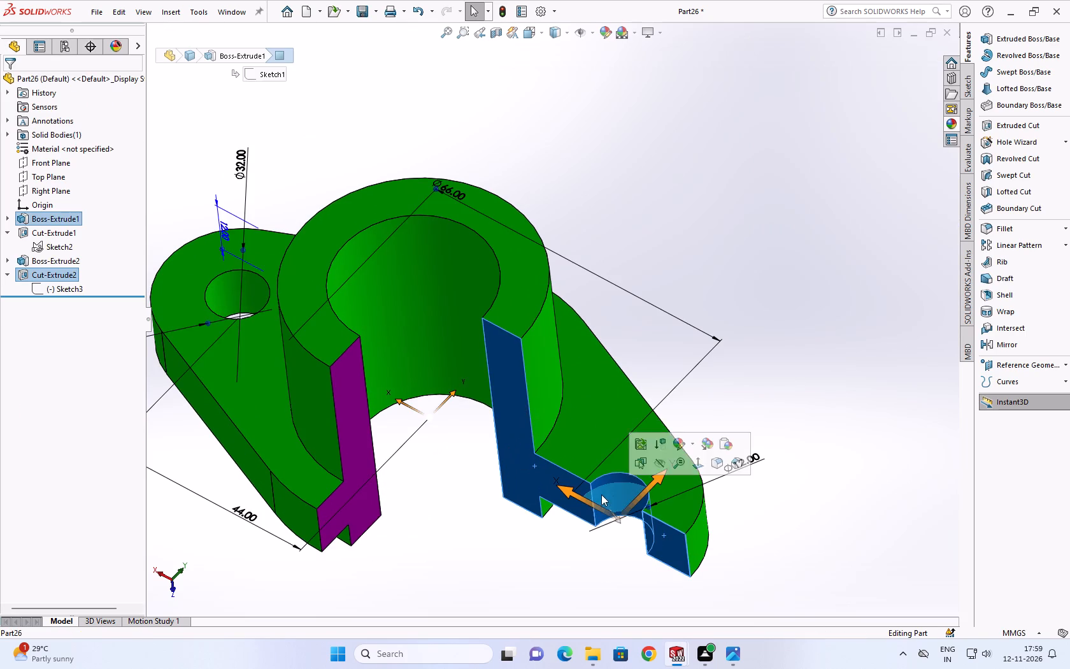
left_click(738, 663)
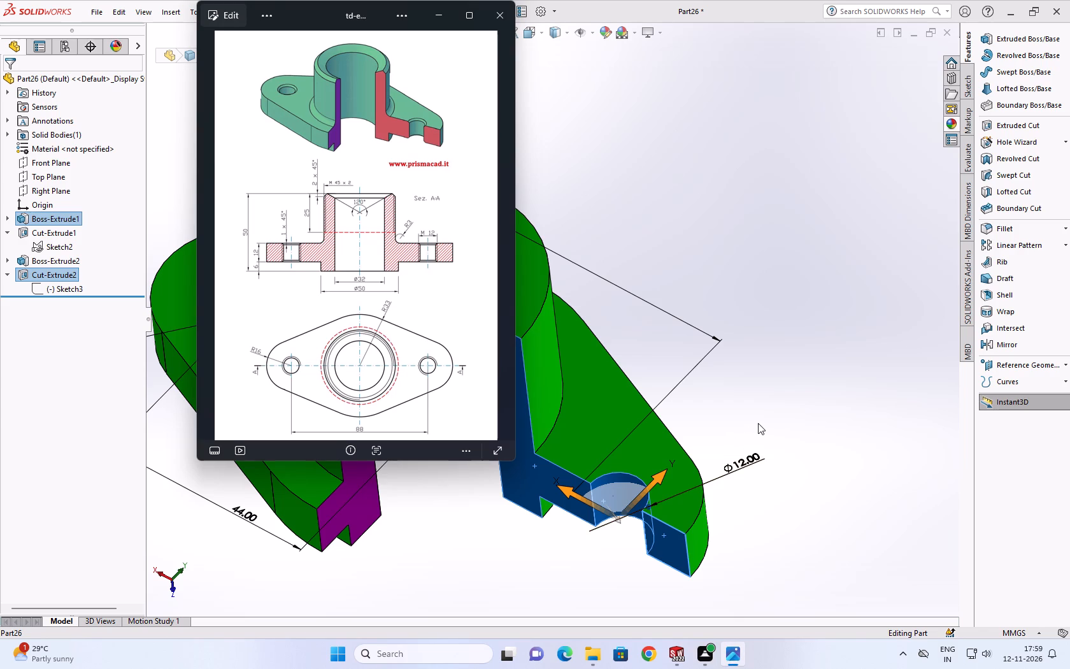
left_click(598, 36)
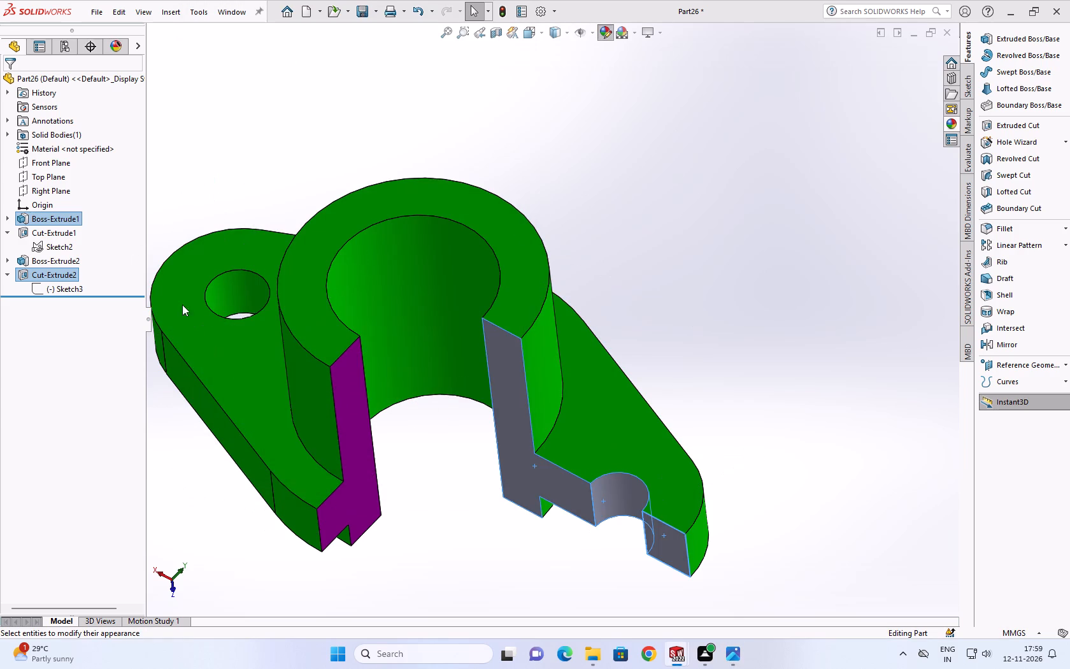
left_click(611, 486)
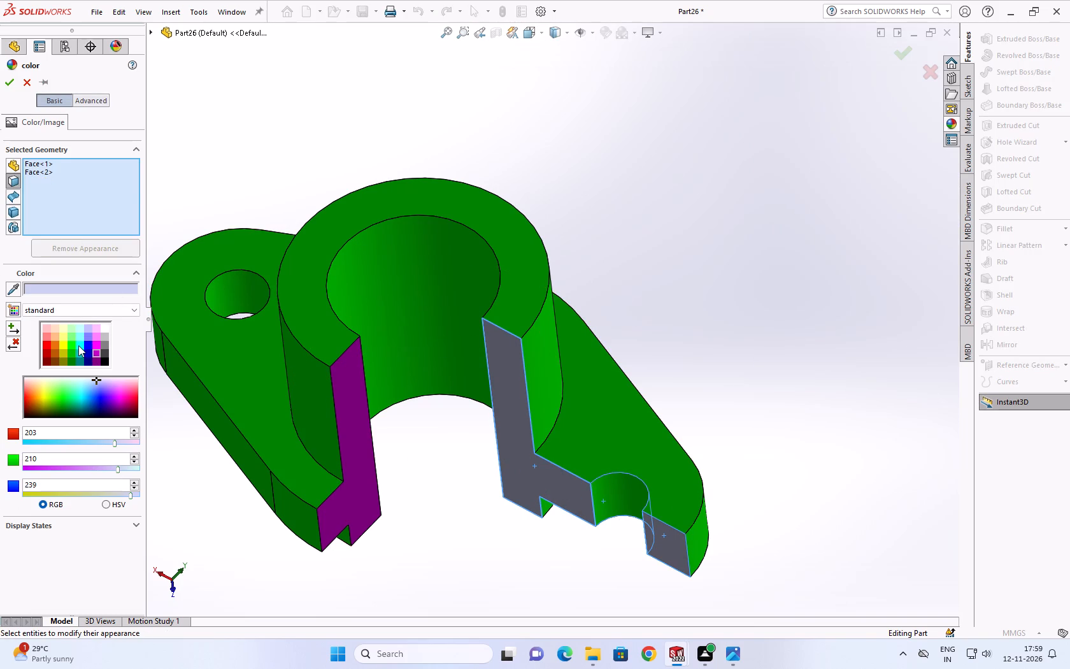
left_click(45, 343)
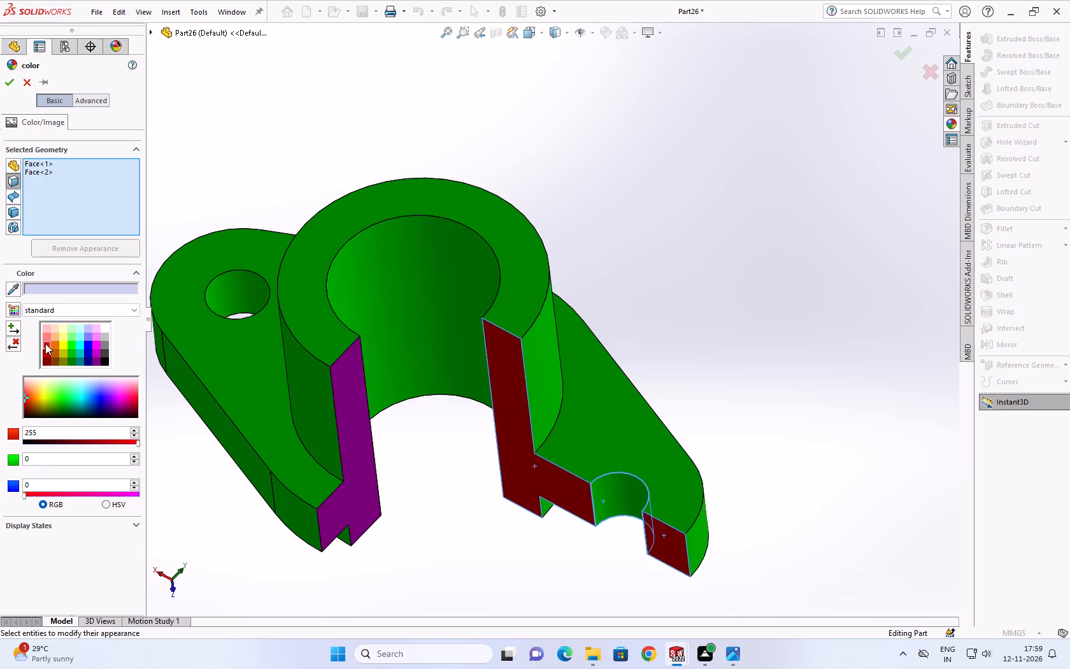
left_click(56, 345)
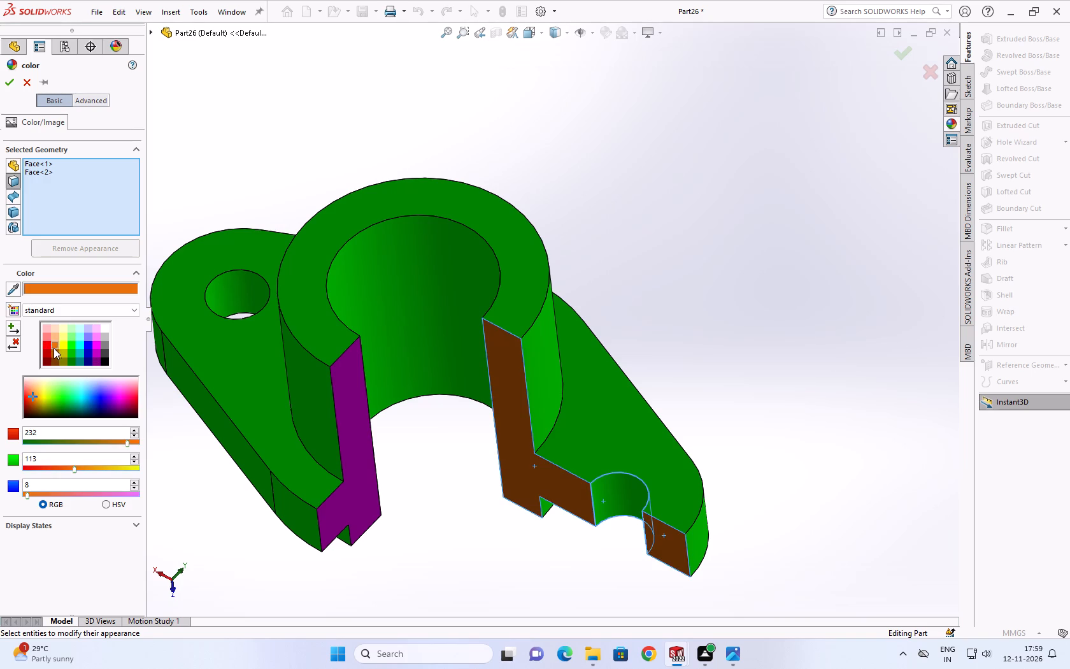
left_click(49, 350)
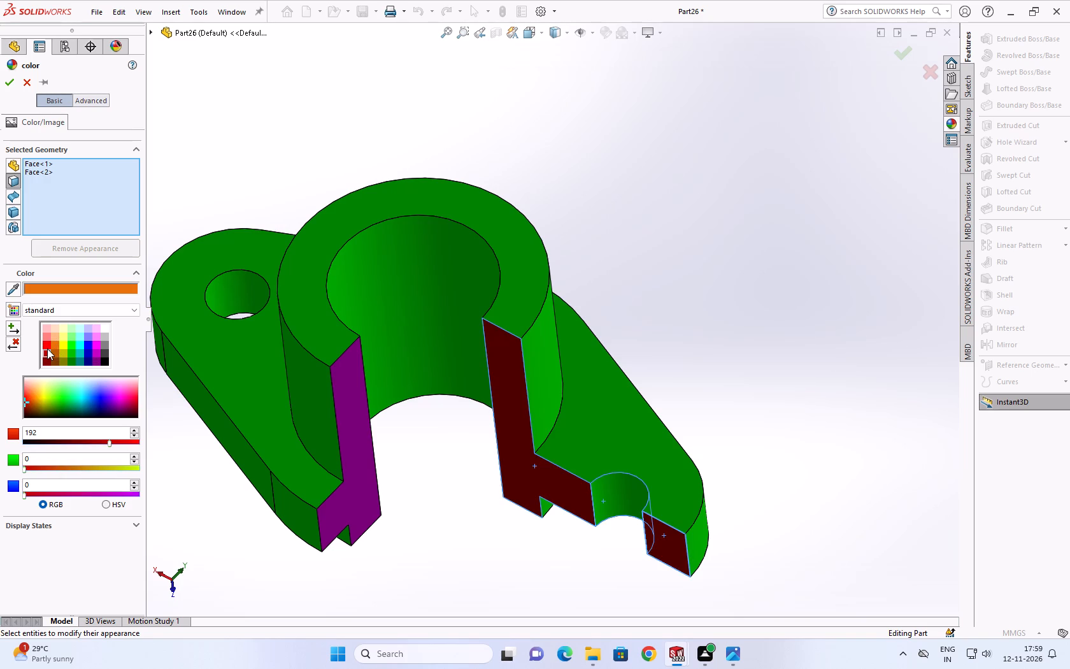
left_click(6, 85)
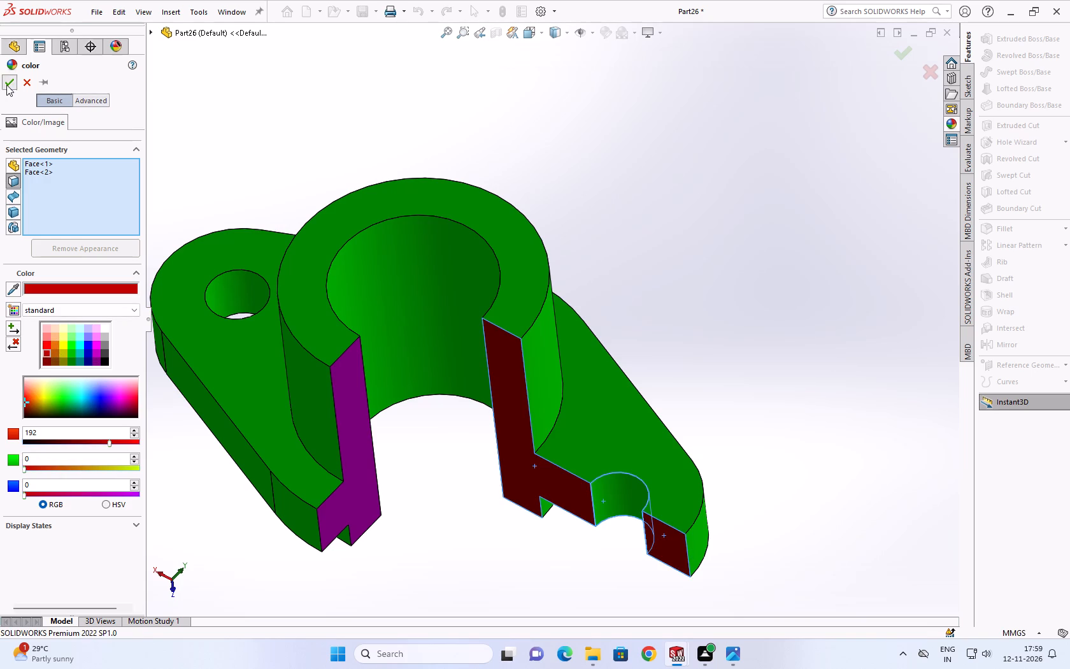
Examine the coloured part and its cut faces from several angles.
left_click(685, 248)
scroll(680, 201, "up", 2)
middle_click_drag(658, 222, 660, 295)
scroll(658, 228, "down", 1)
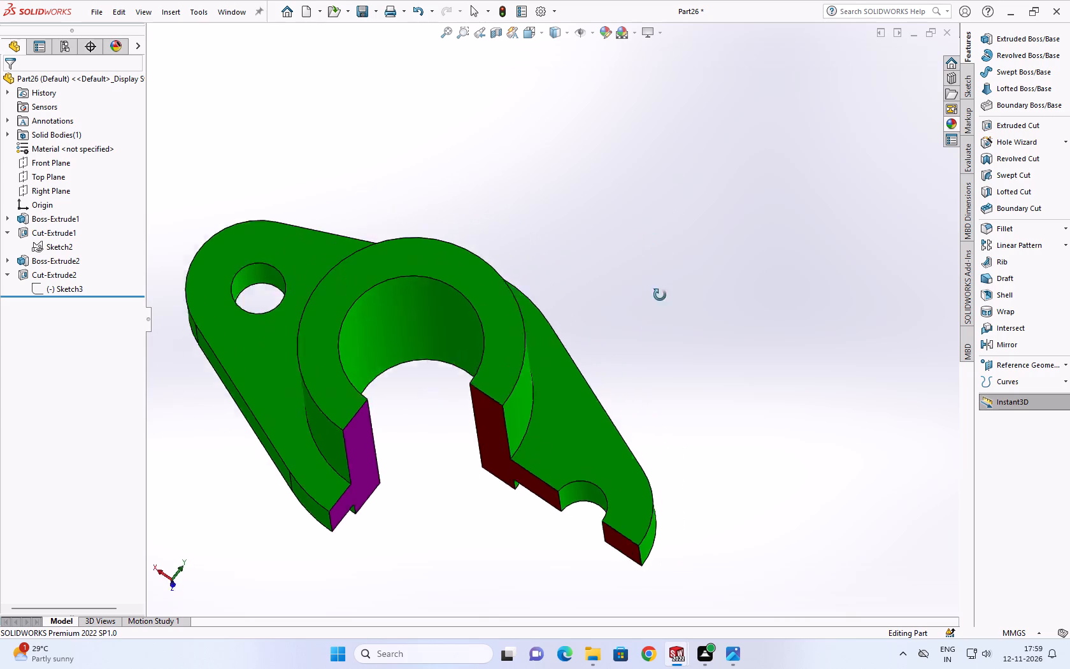
middle_click_drag(660, 295, 599, 384)
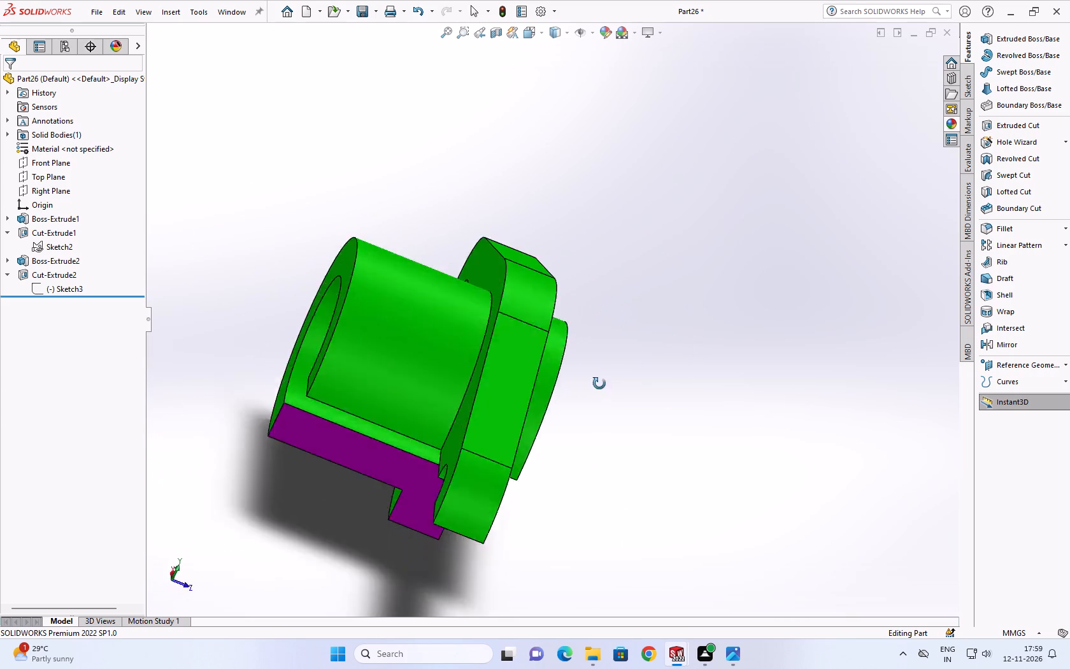
middle_click_drag(599, 384, 729, 284)
scroll(729, 284, "up", 2)
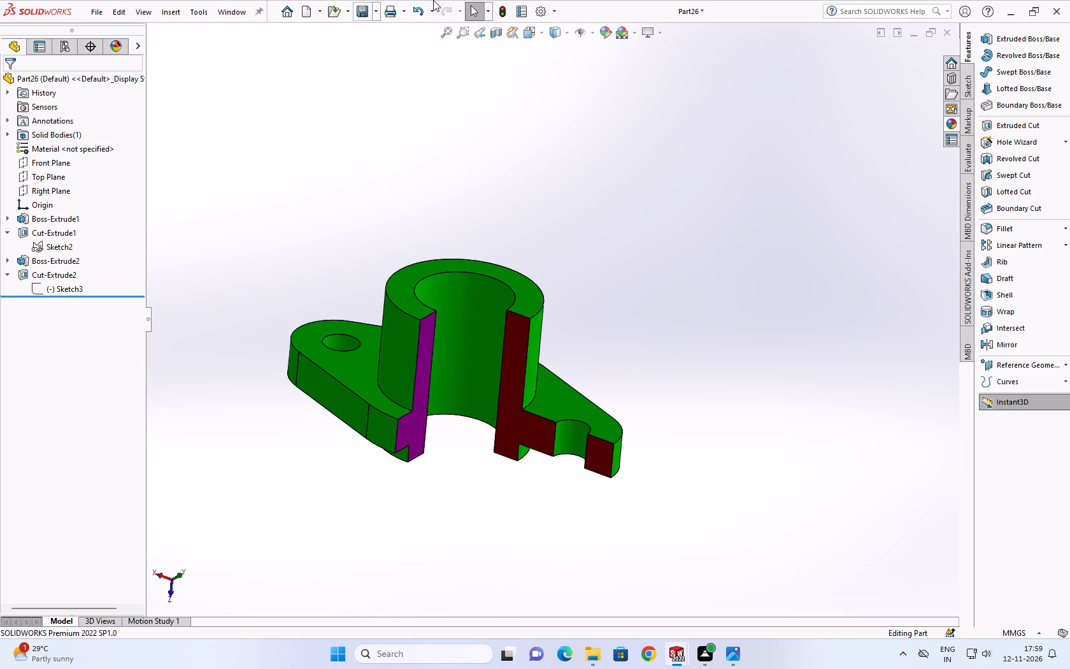
Save the part as Part26 in the part 14 folder.
left_click(366, 10)
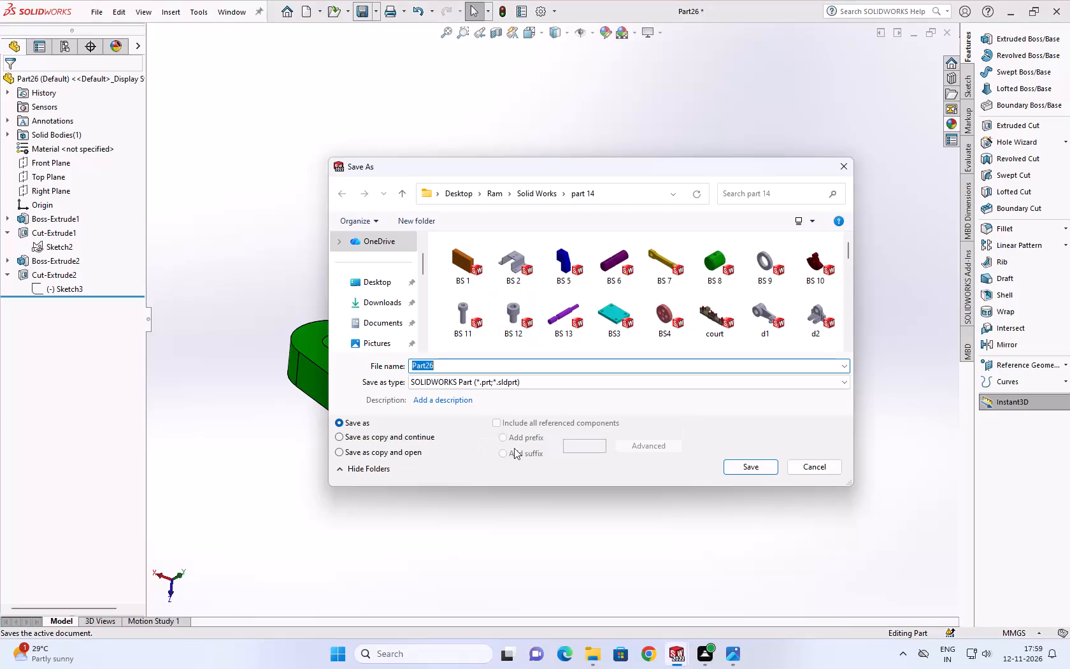
left_click(749, 468)
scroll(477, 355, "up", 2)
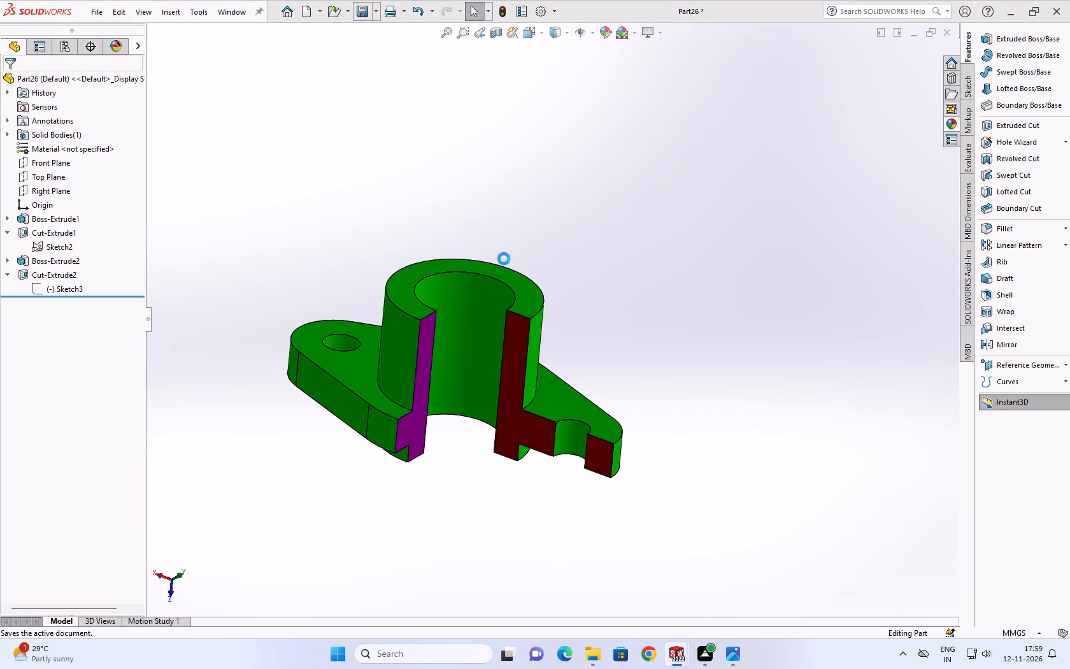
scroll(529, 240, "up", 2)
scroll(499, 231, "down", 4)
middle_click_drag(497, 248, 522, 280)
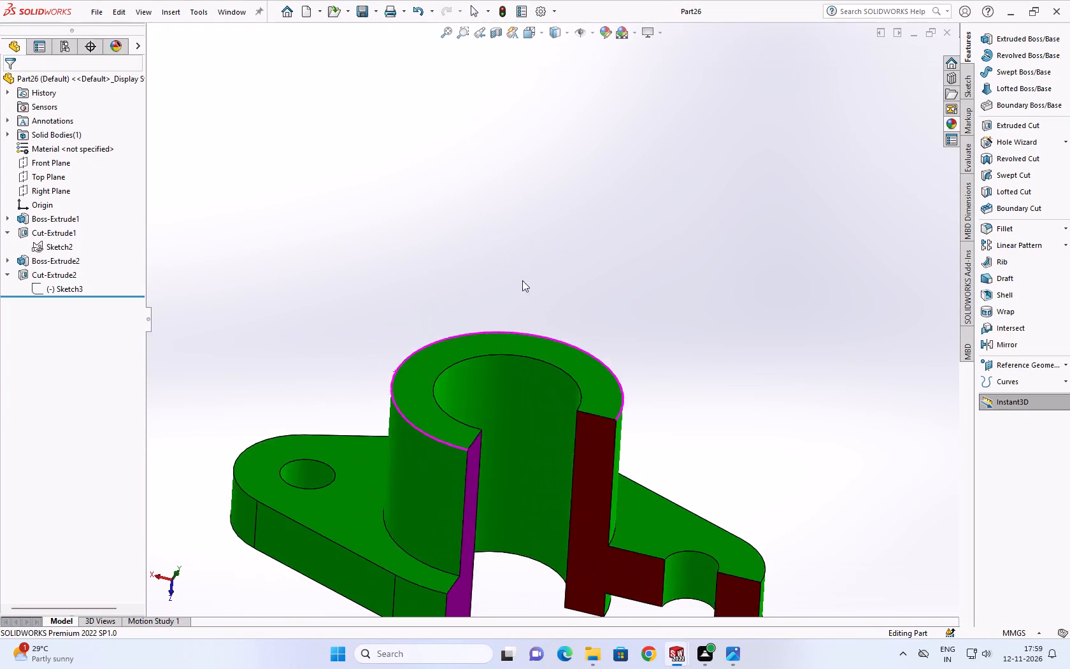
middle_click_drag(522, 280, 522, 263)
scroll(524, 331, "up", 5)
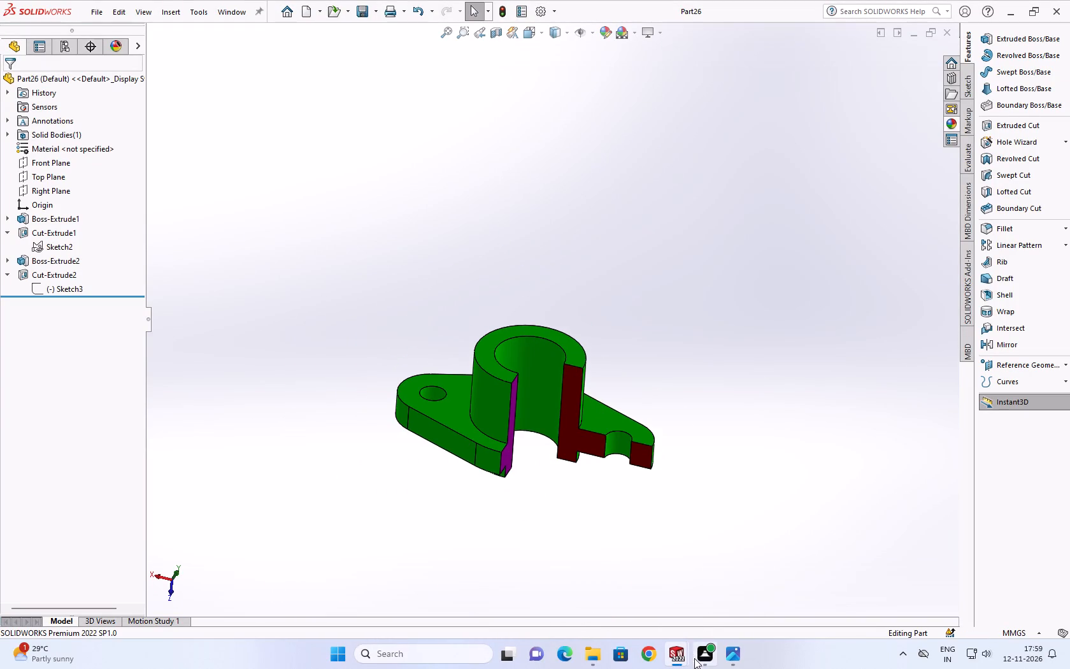